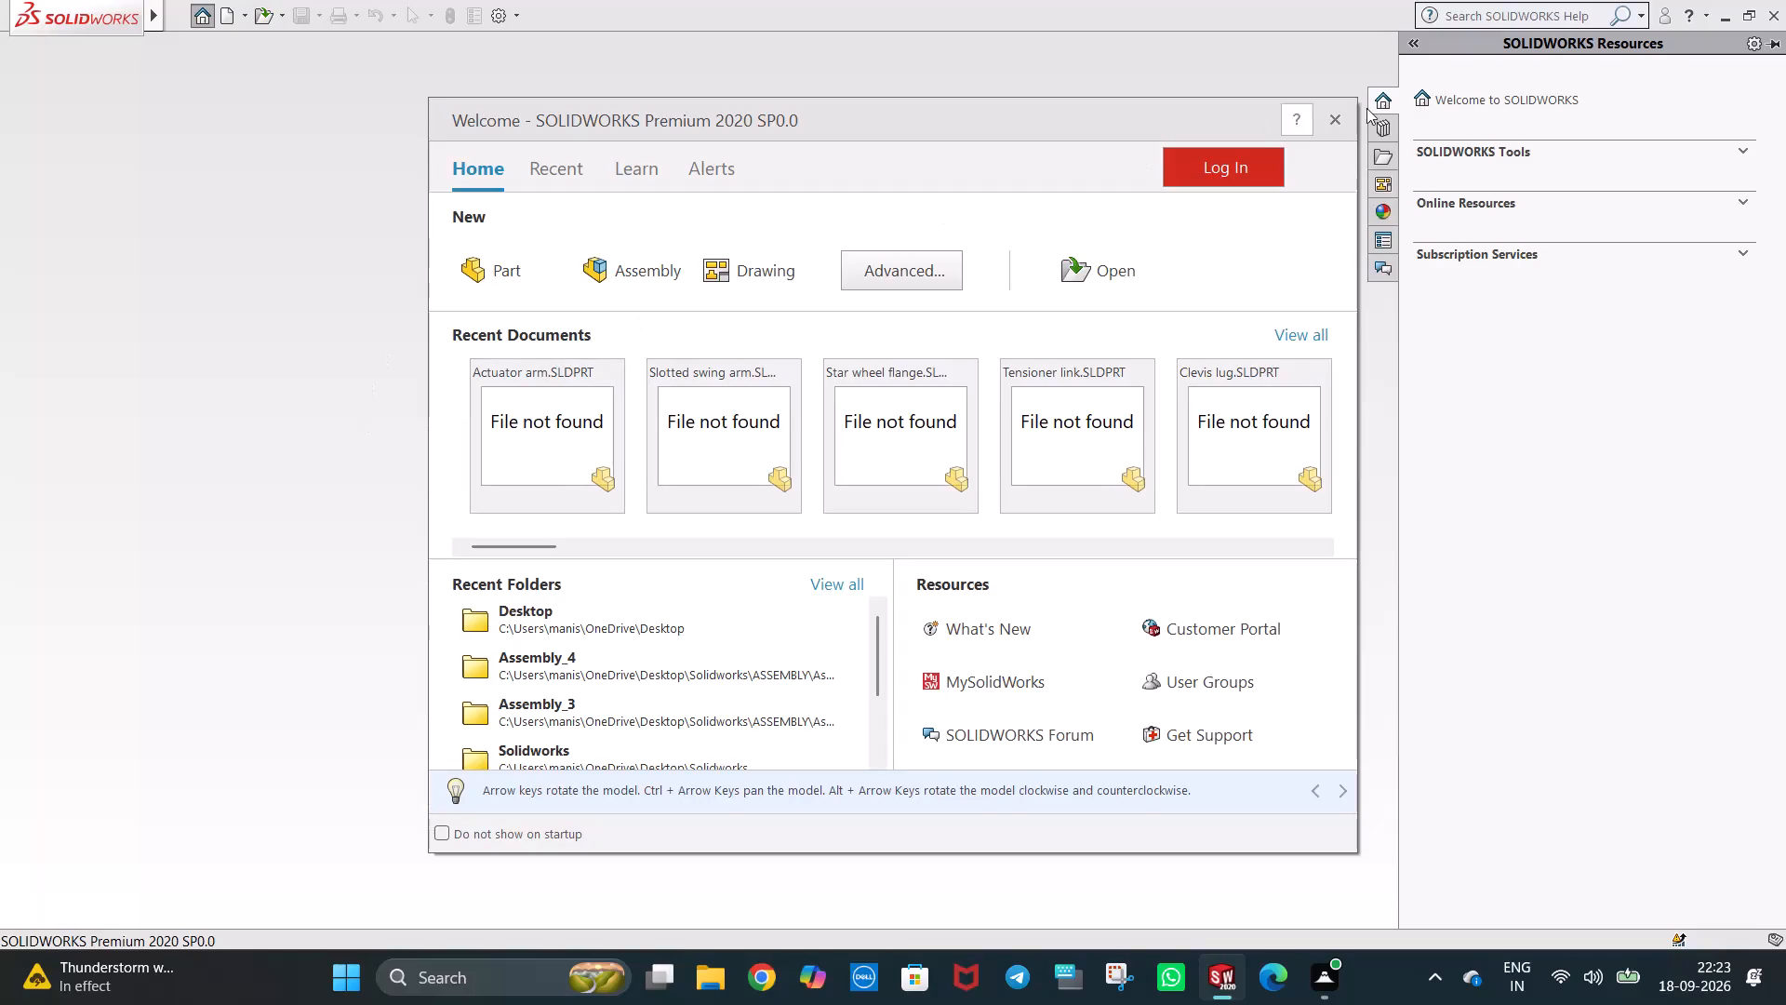
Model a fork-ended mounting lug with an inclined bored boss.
Create a new part document.
{"action": "left_click", "coordinate": [1345, 120]}
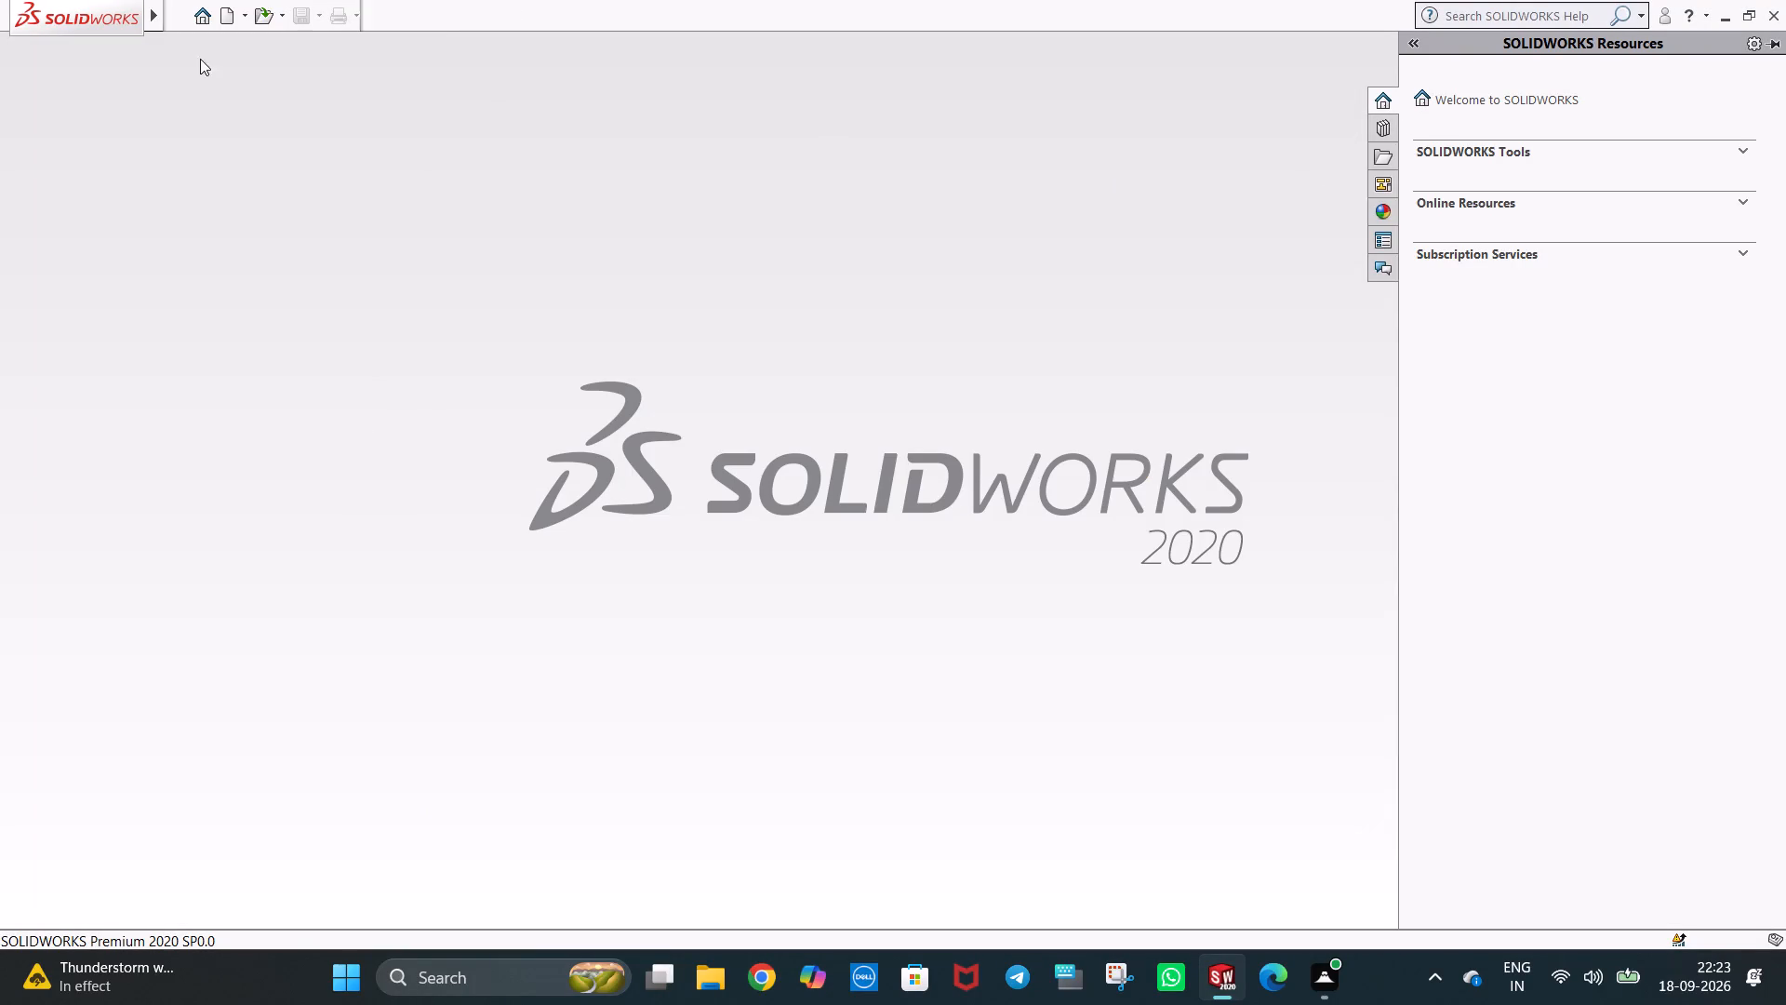
{"action": "left_click", "coordinate": [233, 20]}
{"action": "left_click", "coordinate": [772, 731]}
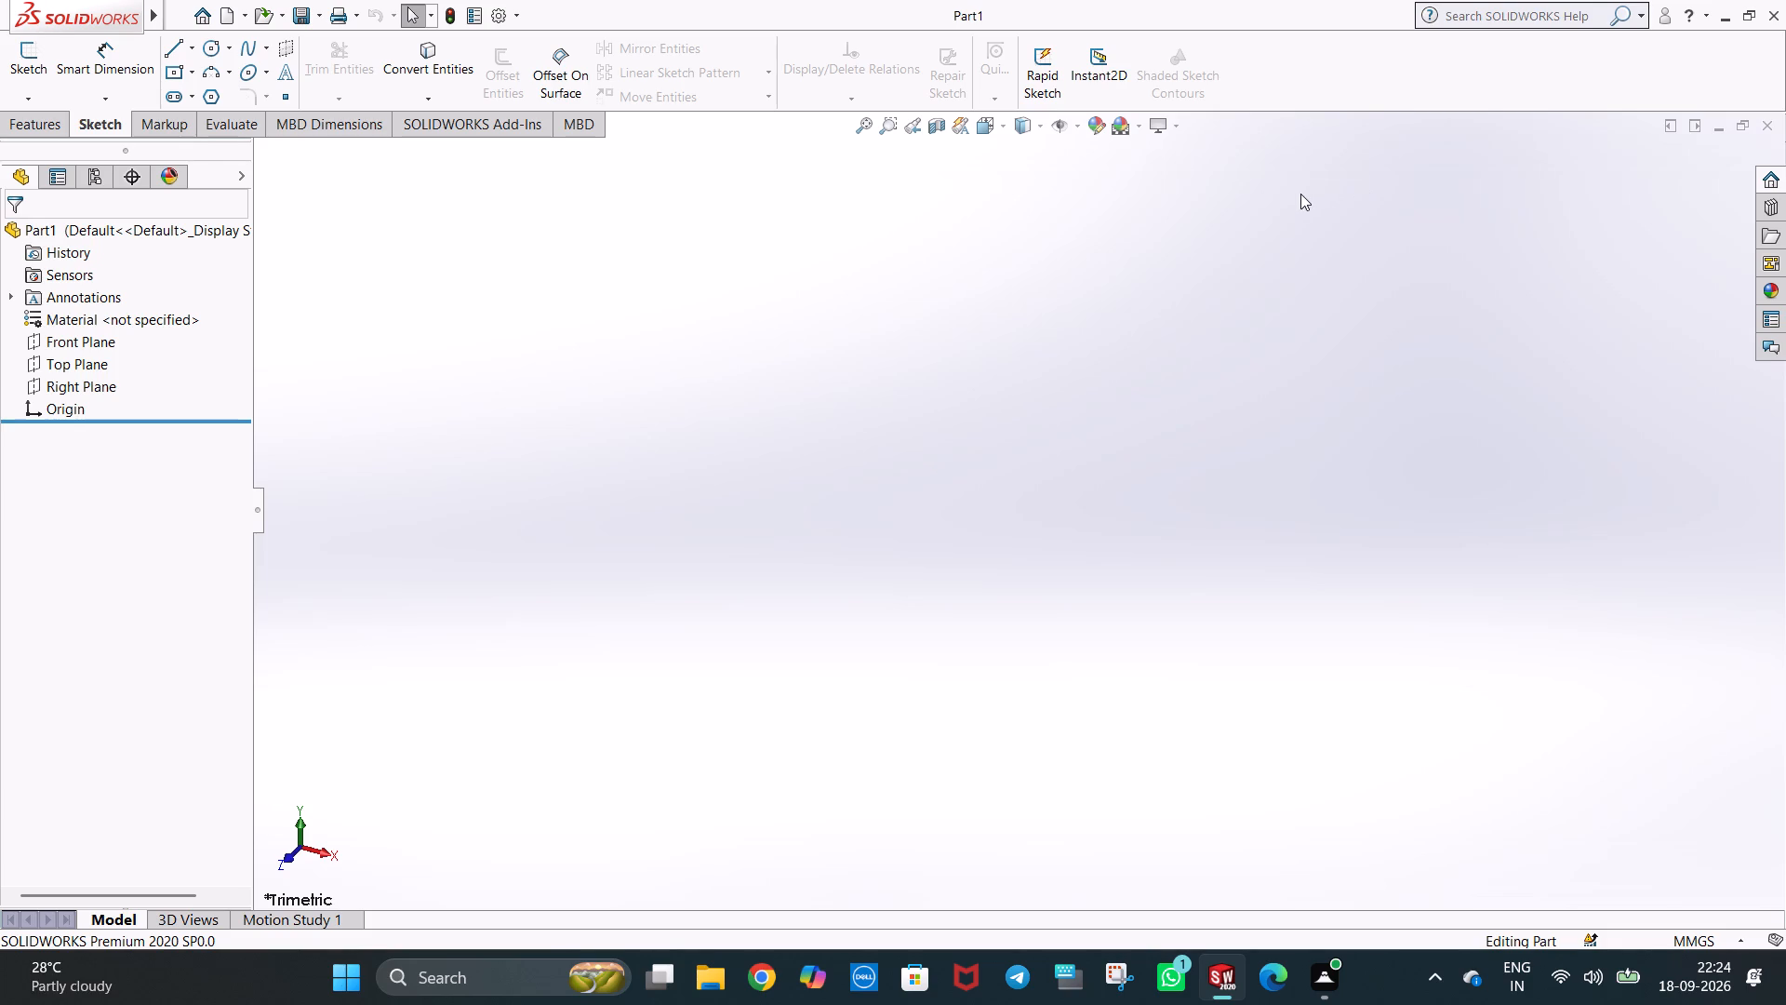
Start a sketch on the Top Plane.
{"action": "left_click", "coordinate": [78, 355]}
{"action": "left_click", "coordinate": [90, 332]}
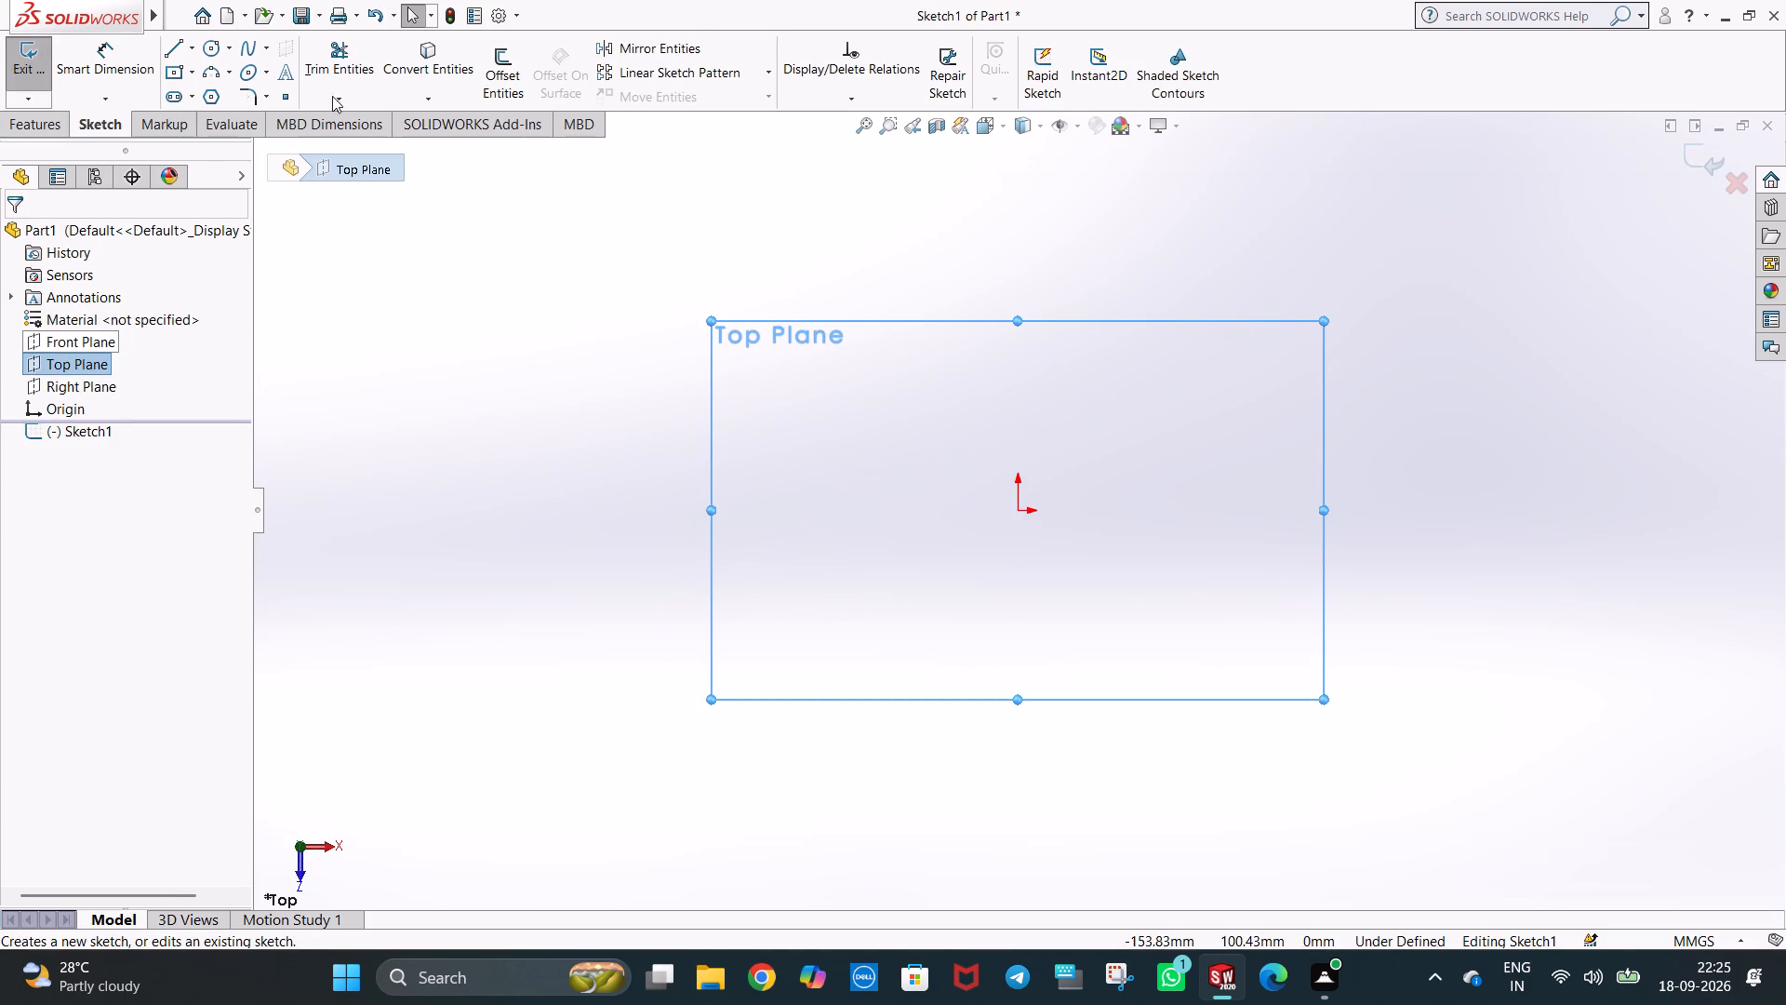
Draw a vertical line upward from the origin and set its length to 25 mm.
{"action": "left_click", "coordinate": [192, 48]}
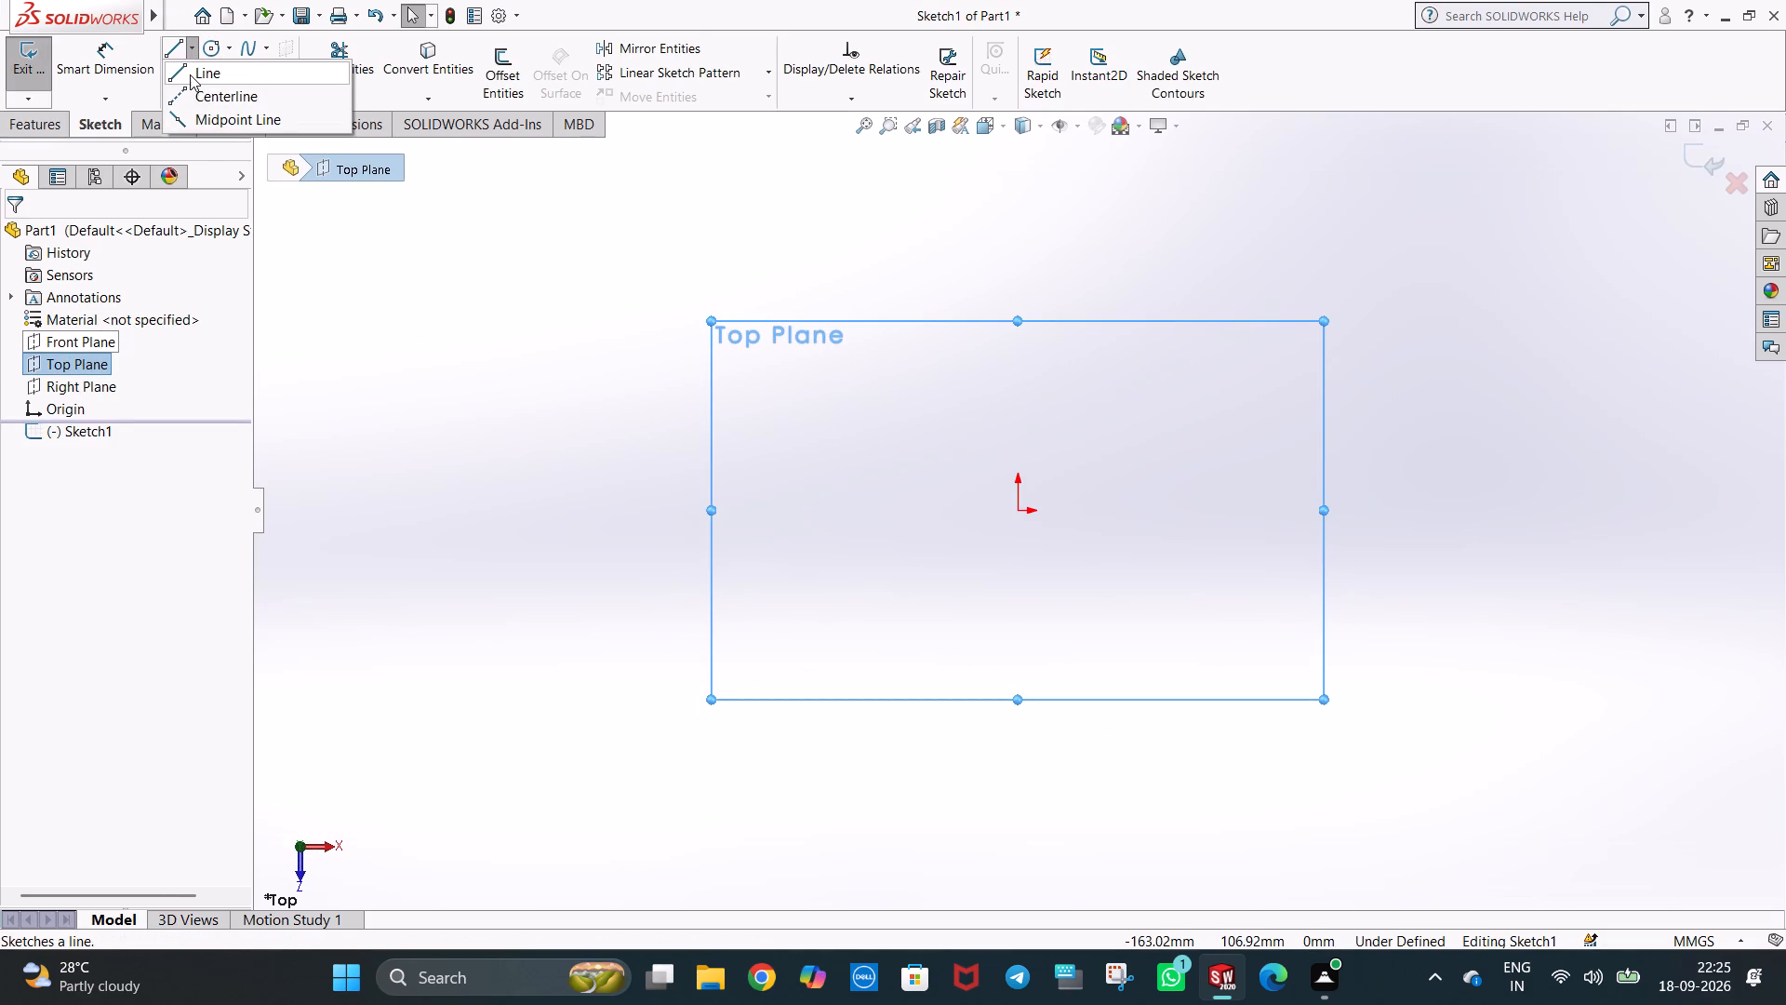
{"action": "left_click", "coordinate": [190, 74]}
{"action": "left_click", "coordinate": [1020, 514]}
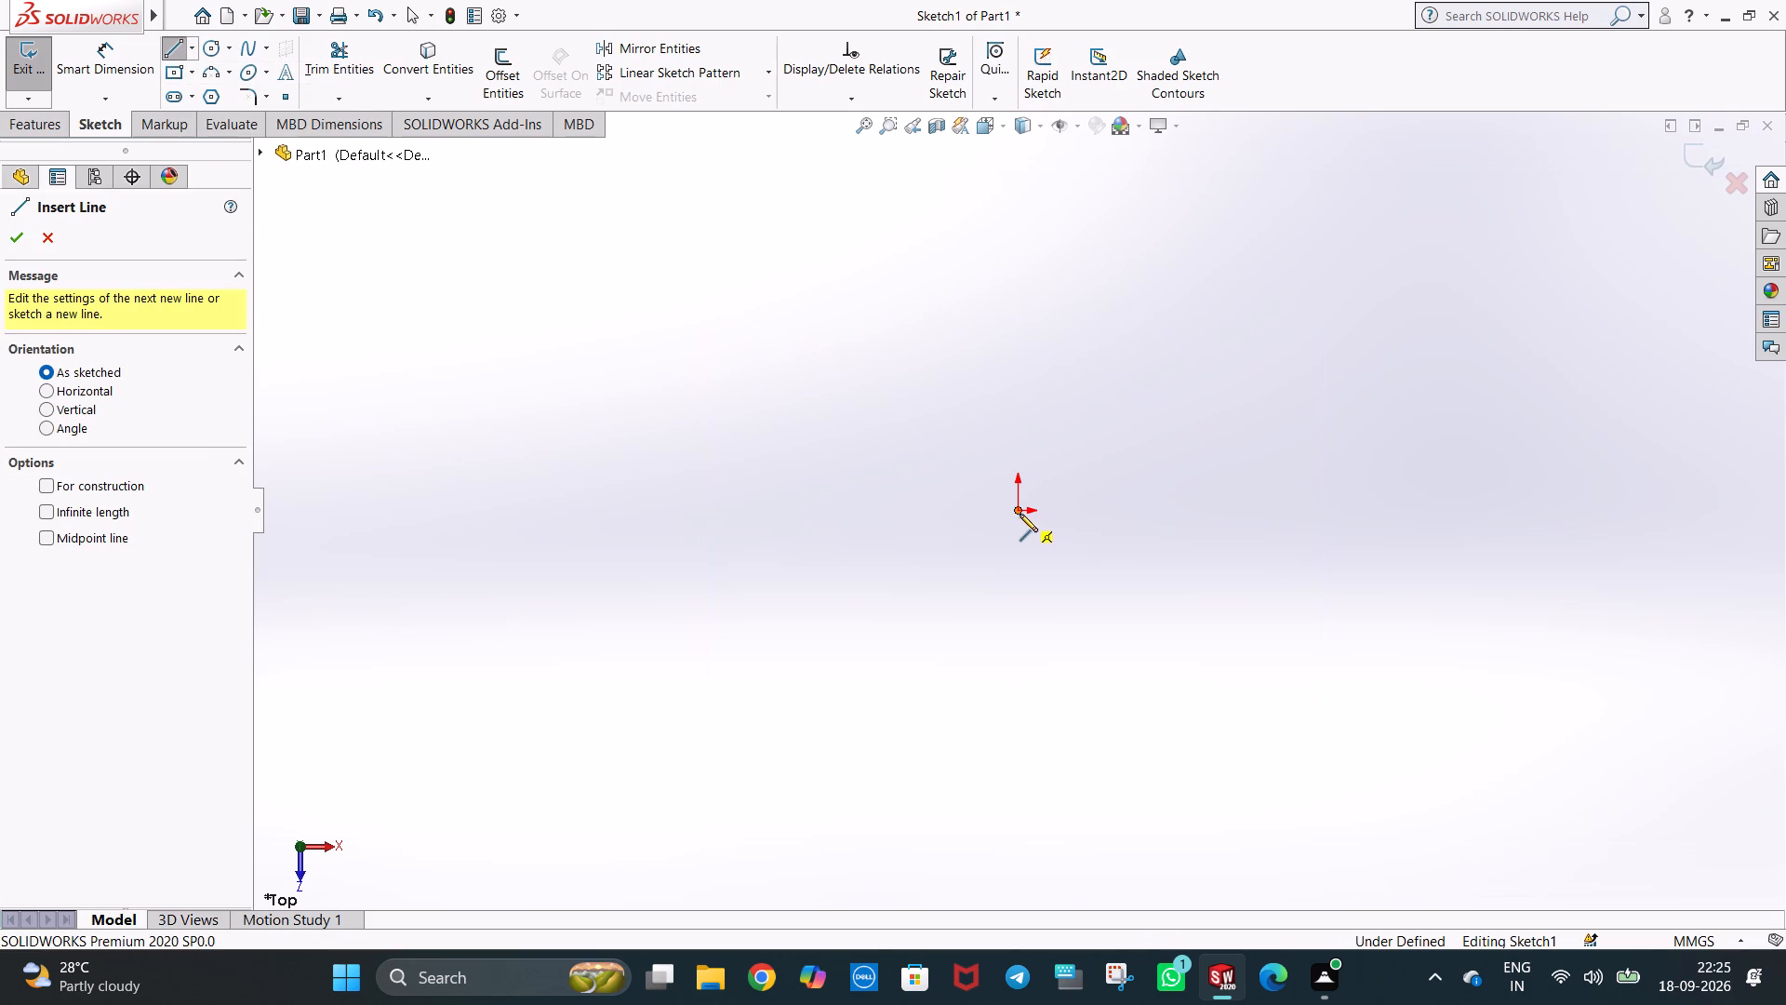
{"action": "left_click", "coordinate": [1019, 423]}
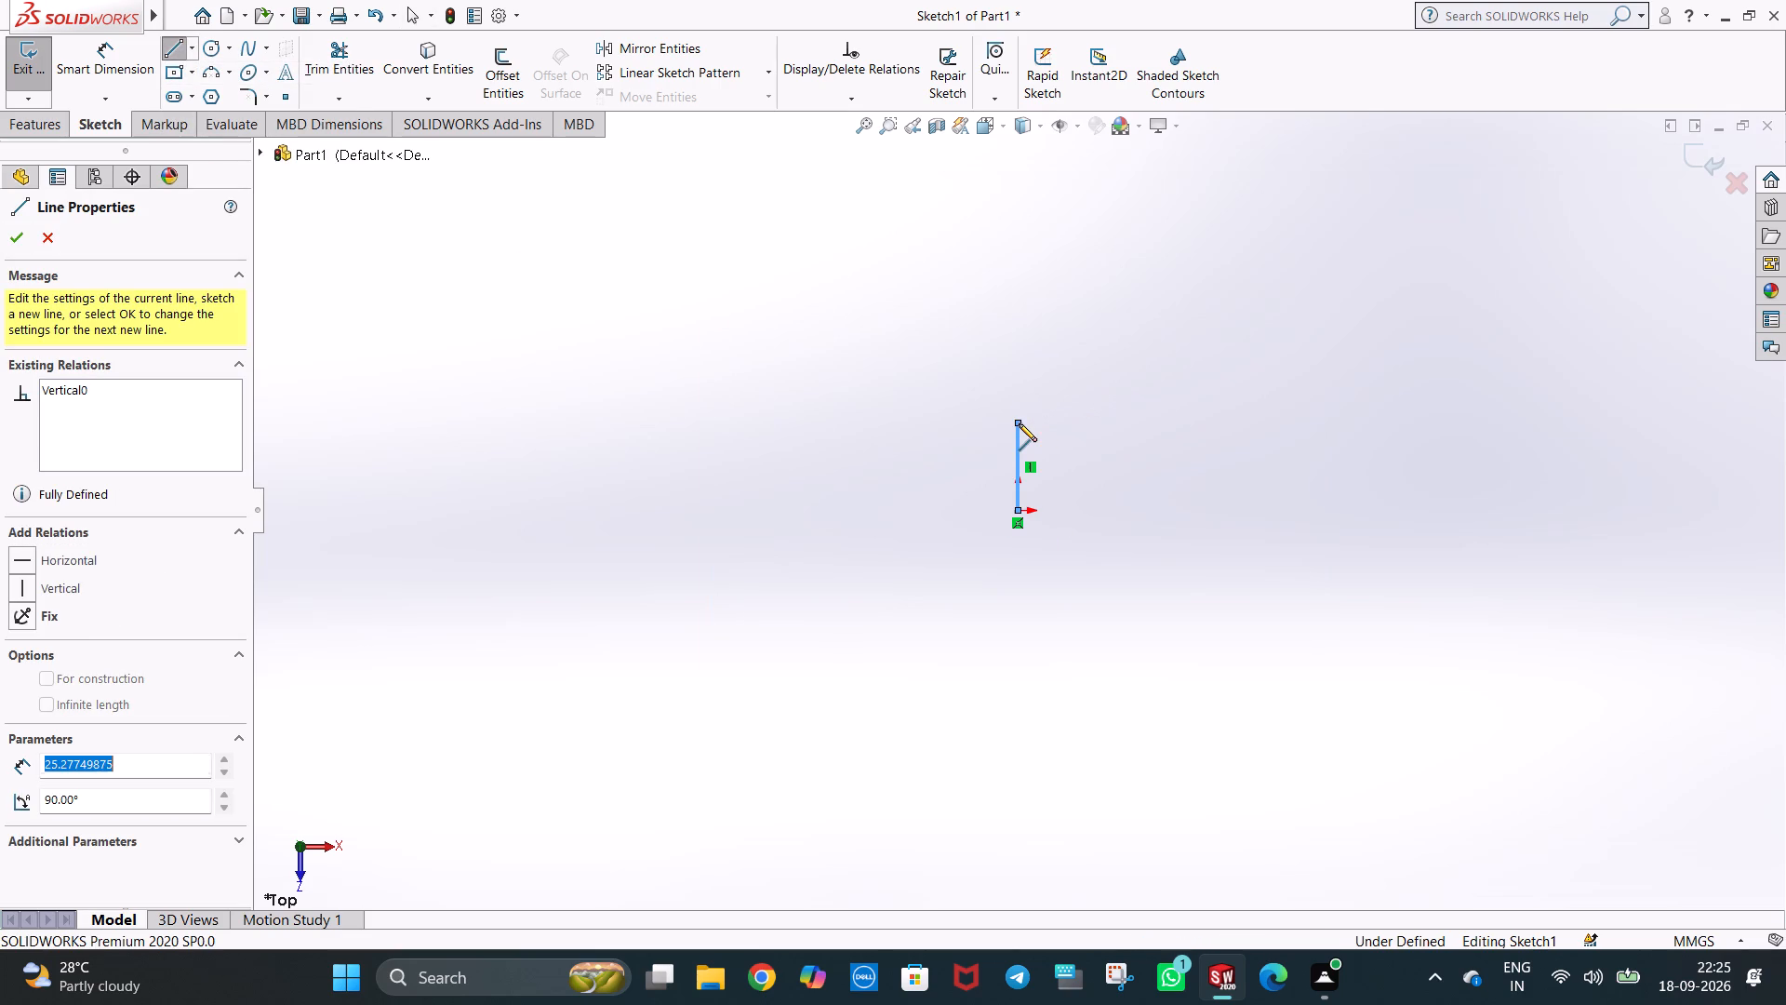
{"action": "type", "text": "25"}
{"action": "key", "text": "Return"}
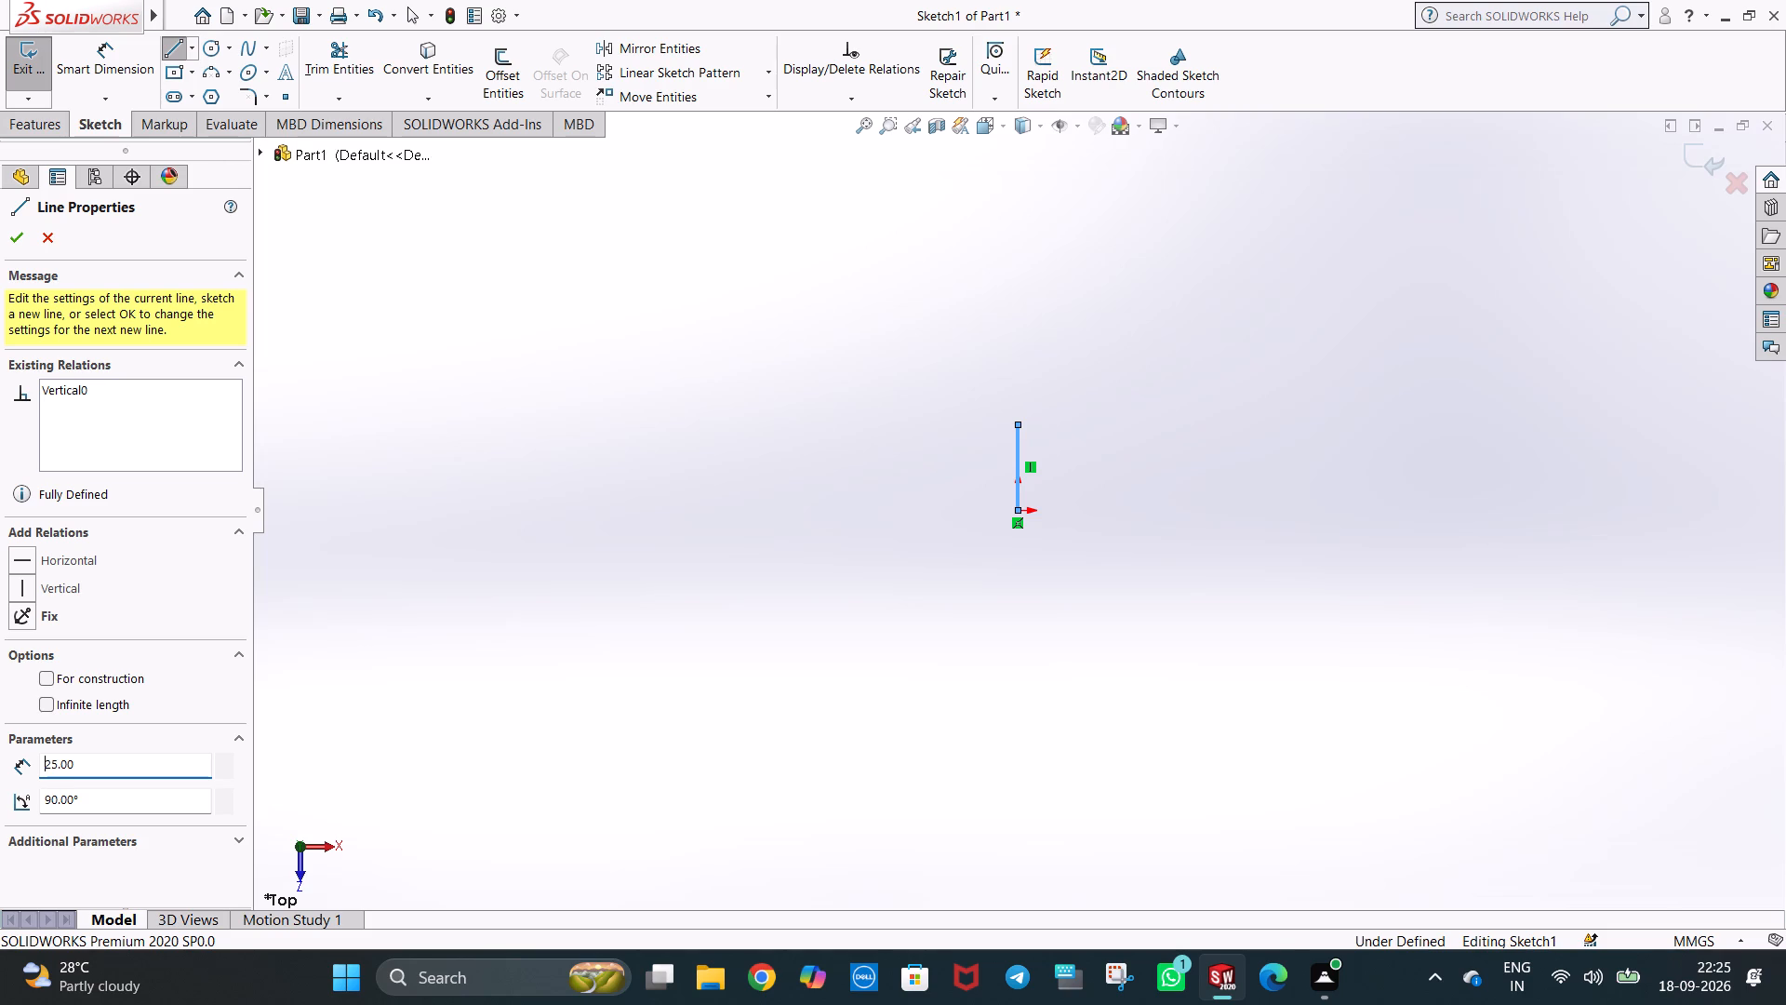
{"action": "key", "text": "Escape"}
{"action": "left_click", "coordinate": [1133, 382]}
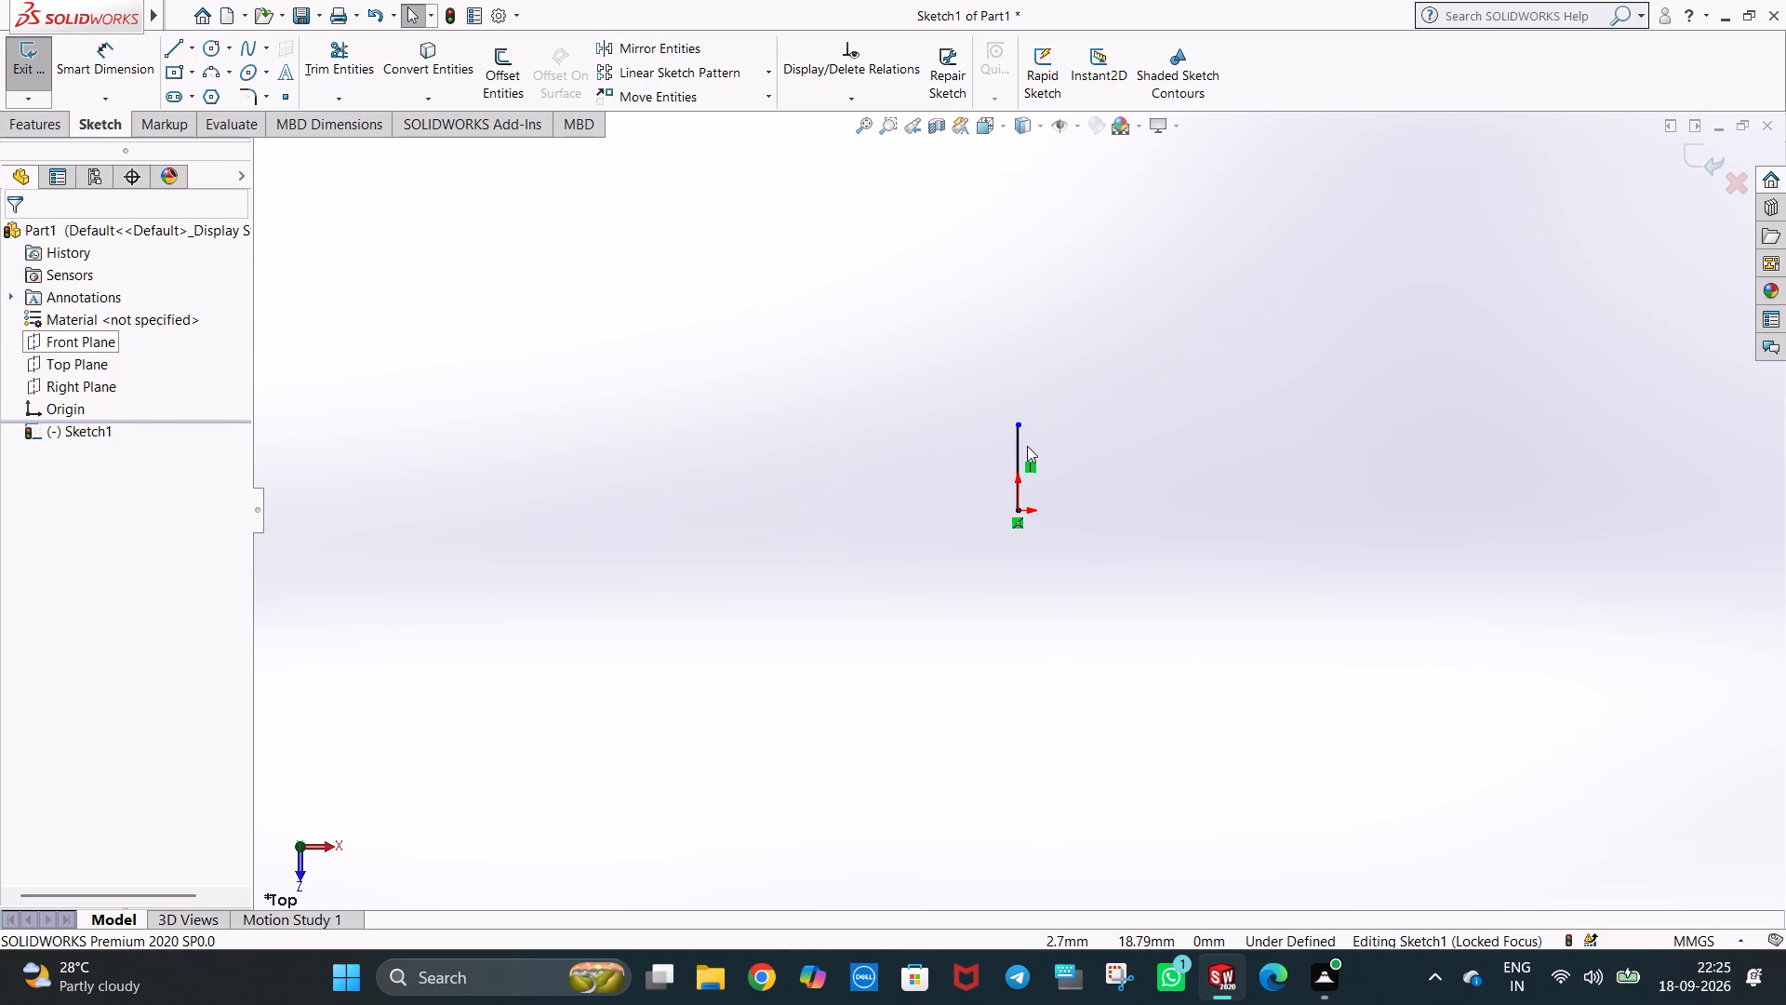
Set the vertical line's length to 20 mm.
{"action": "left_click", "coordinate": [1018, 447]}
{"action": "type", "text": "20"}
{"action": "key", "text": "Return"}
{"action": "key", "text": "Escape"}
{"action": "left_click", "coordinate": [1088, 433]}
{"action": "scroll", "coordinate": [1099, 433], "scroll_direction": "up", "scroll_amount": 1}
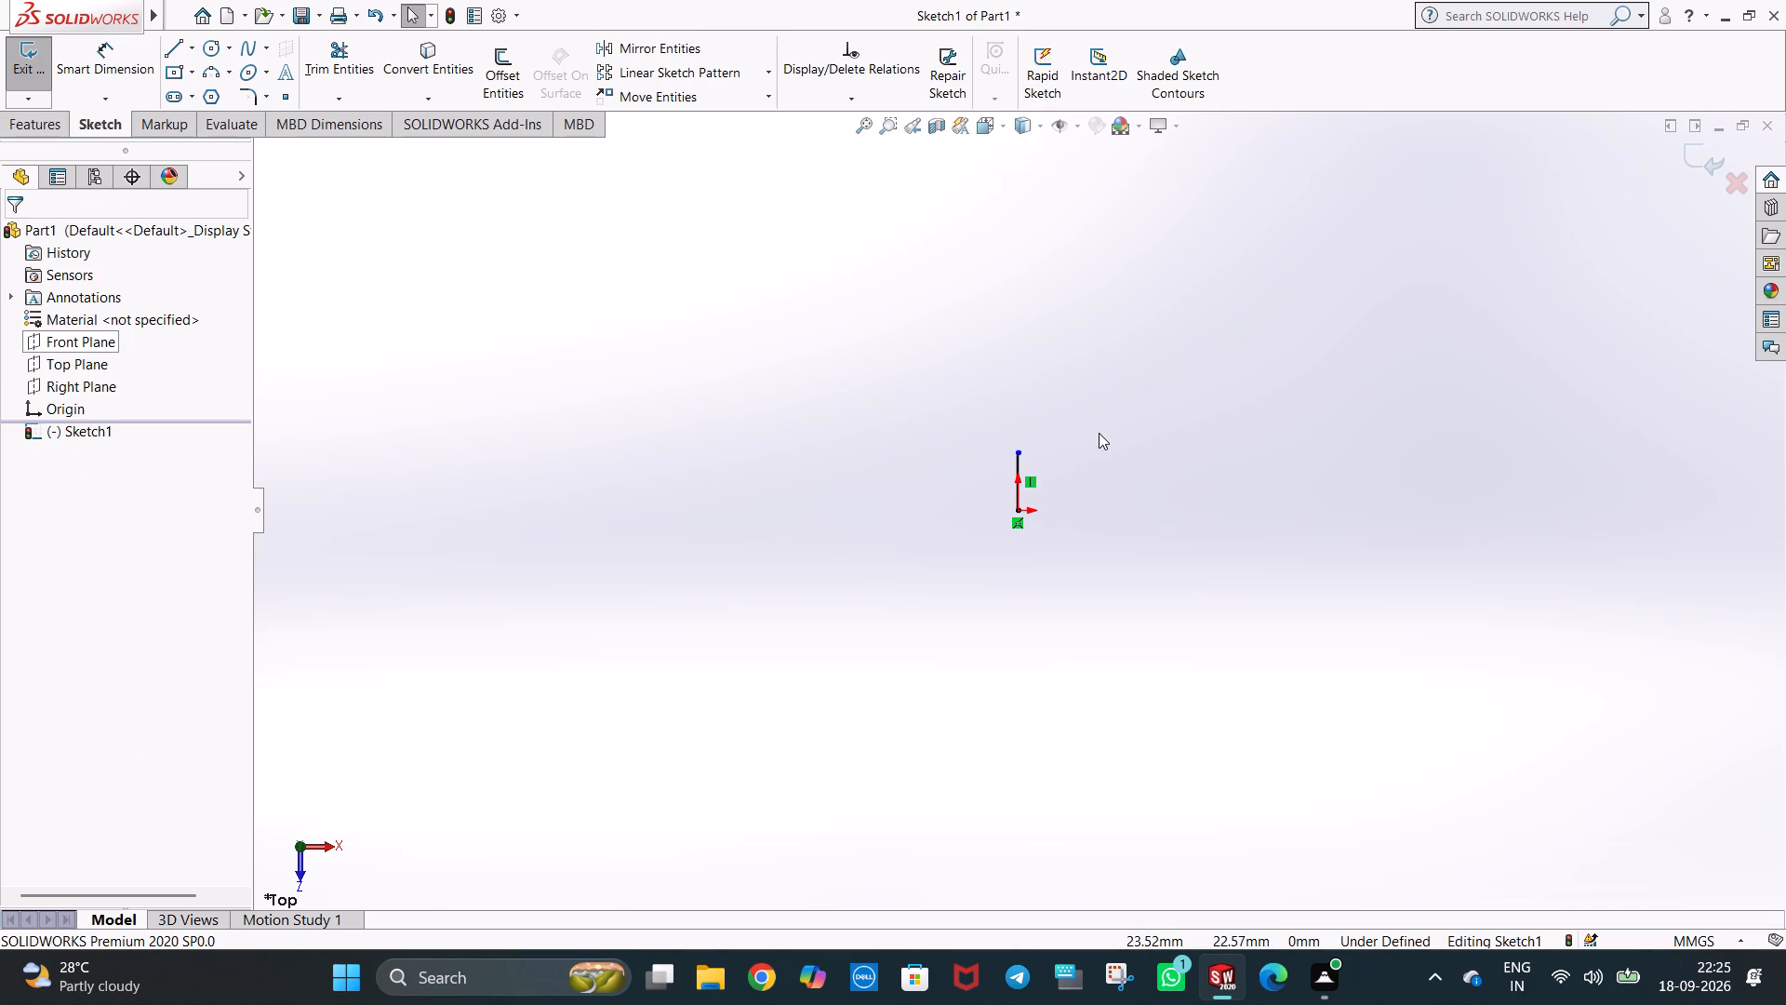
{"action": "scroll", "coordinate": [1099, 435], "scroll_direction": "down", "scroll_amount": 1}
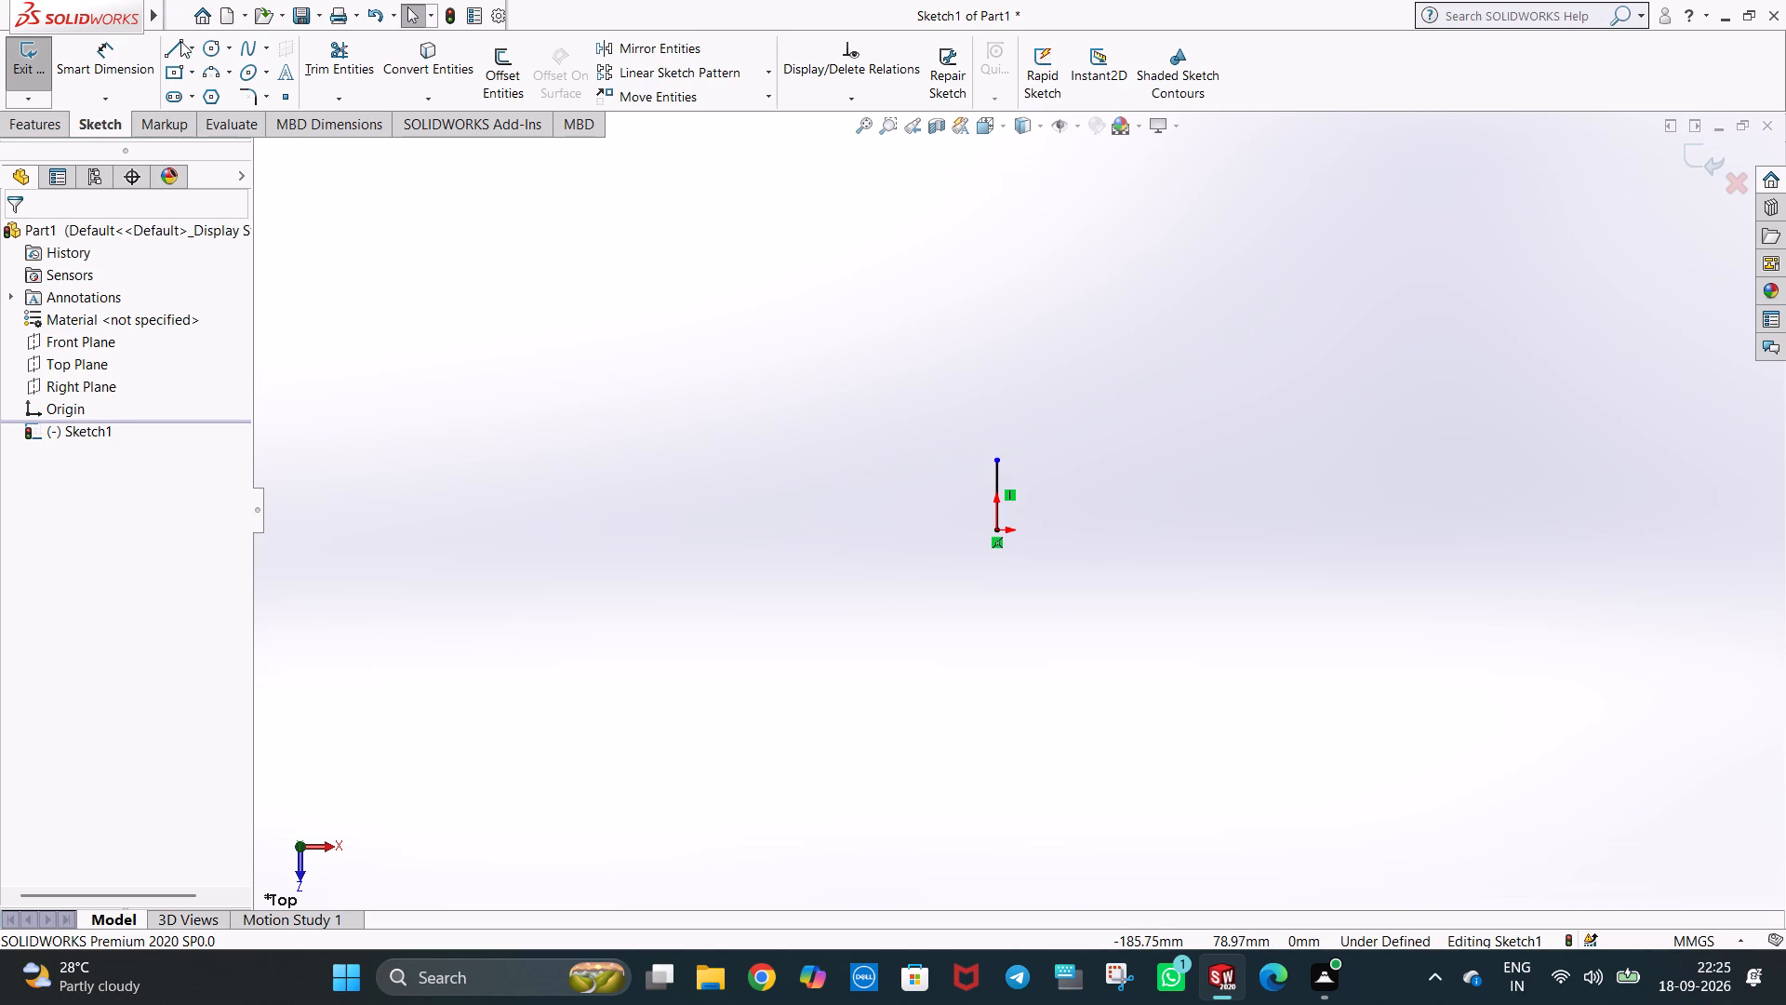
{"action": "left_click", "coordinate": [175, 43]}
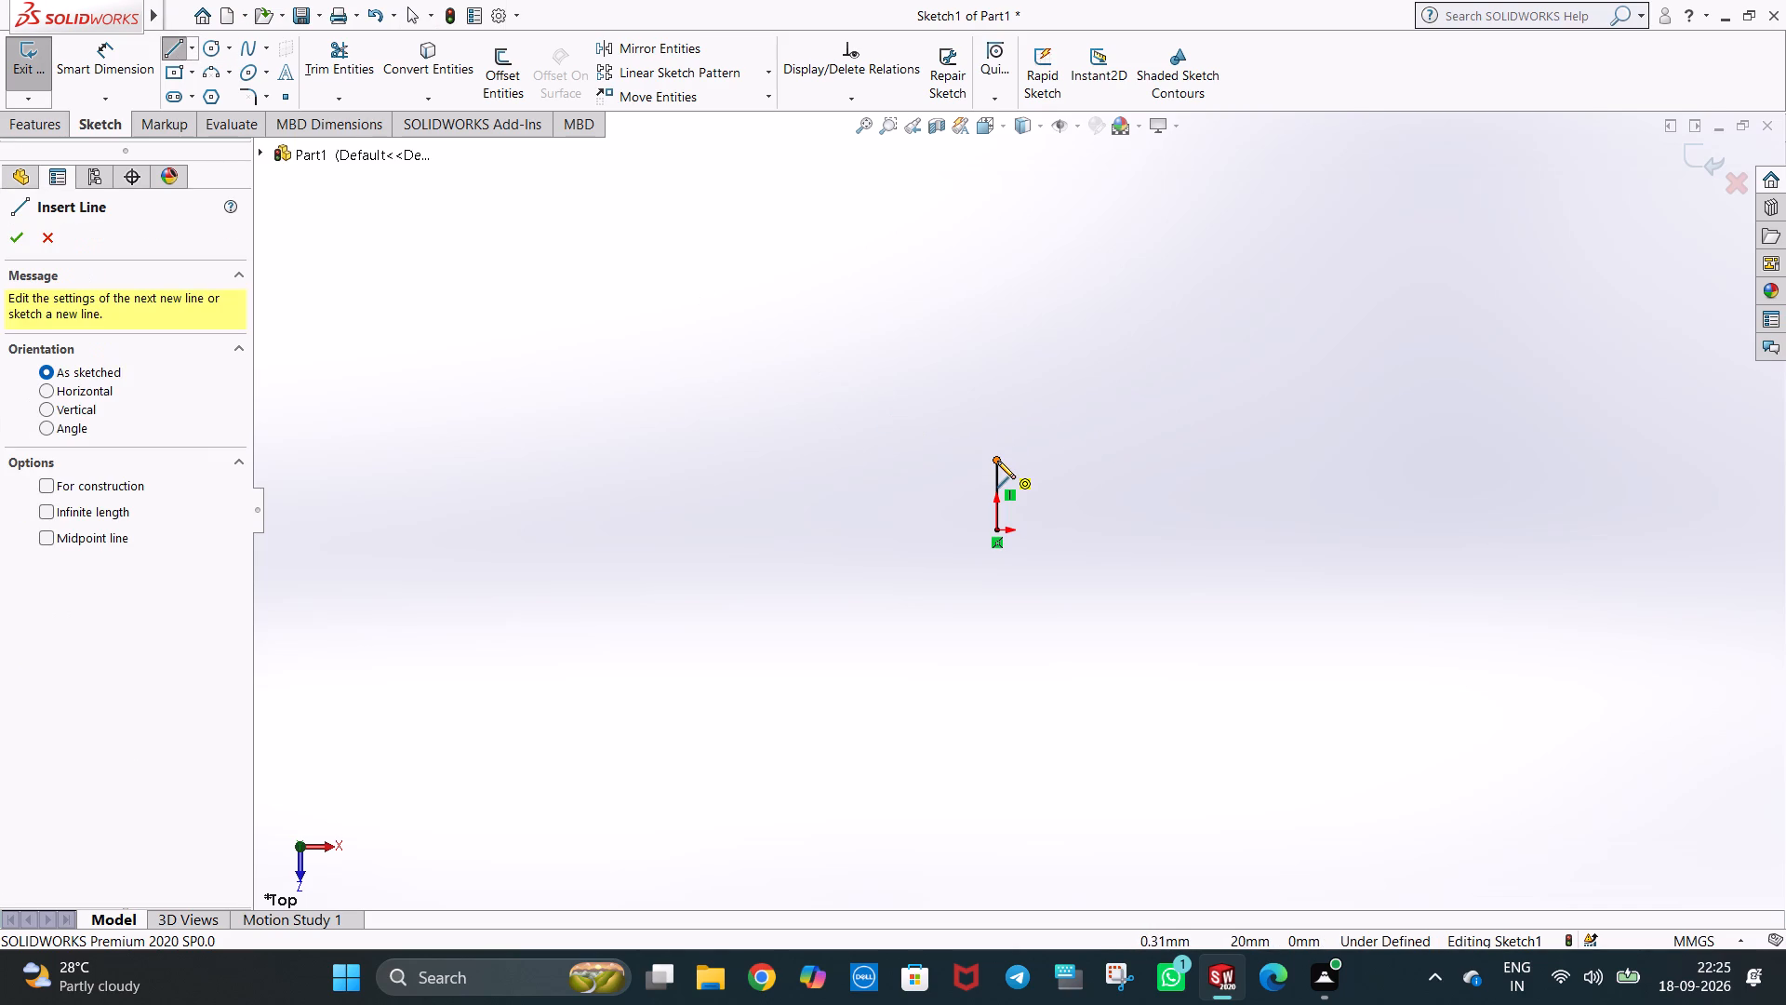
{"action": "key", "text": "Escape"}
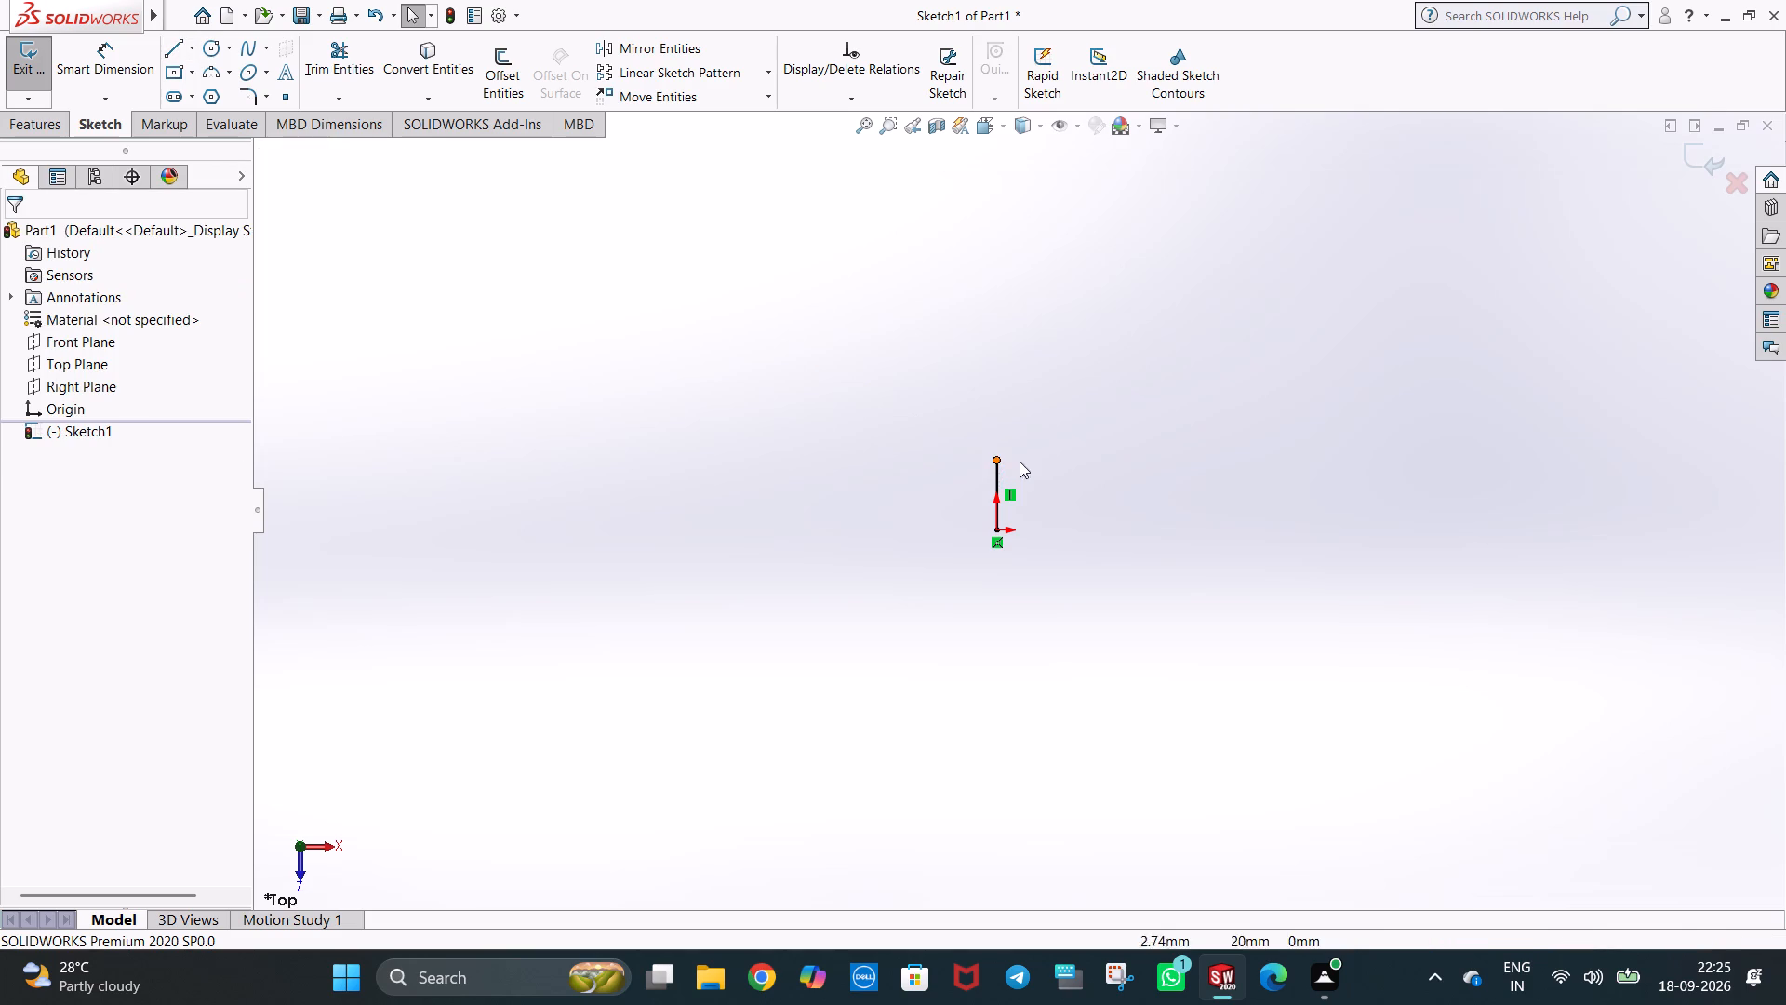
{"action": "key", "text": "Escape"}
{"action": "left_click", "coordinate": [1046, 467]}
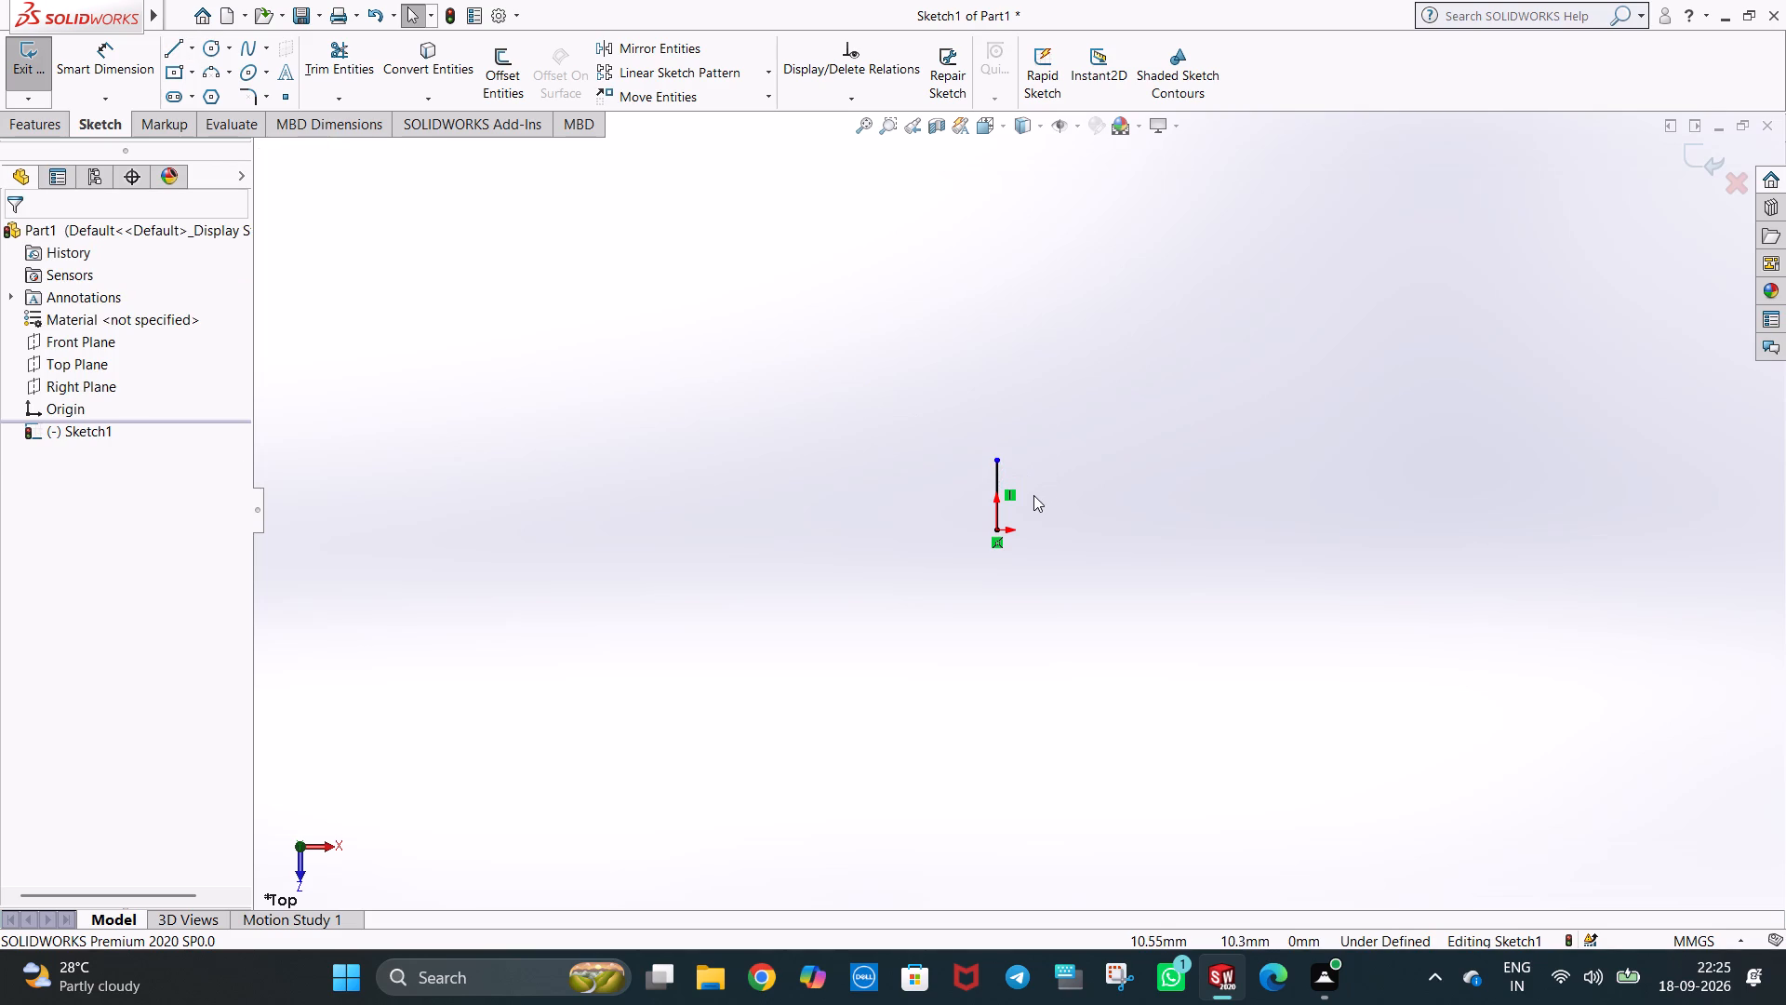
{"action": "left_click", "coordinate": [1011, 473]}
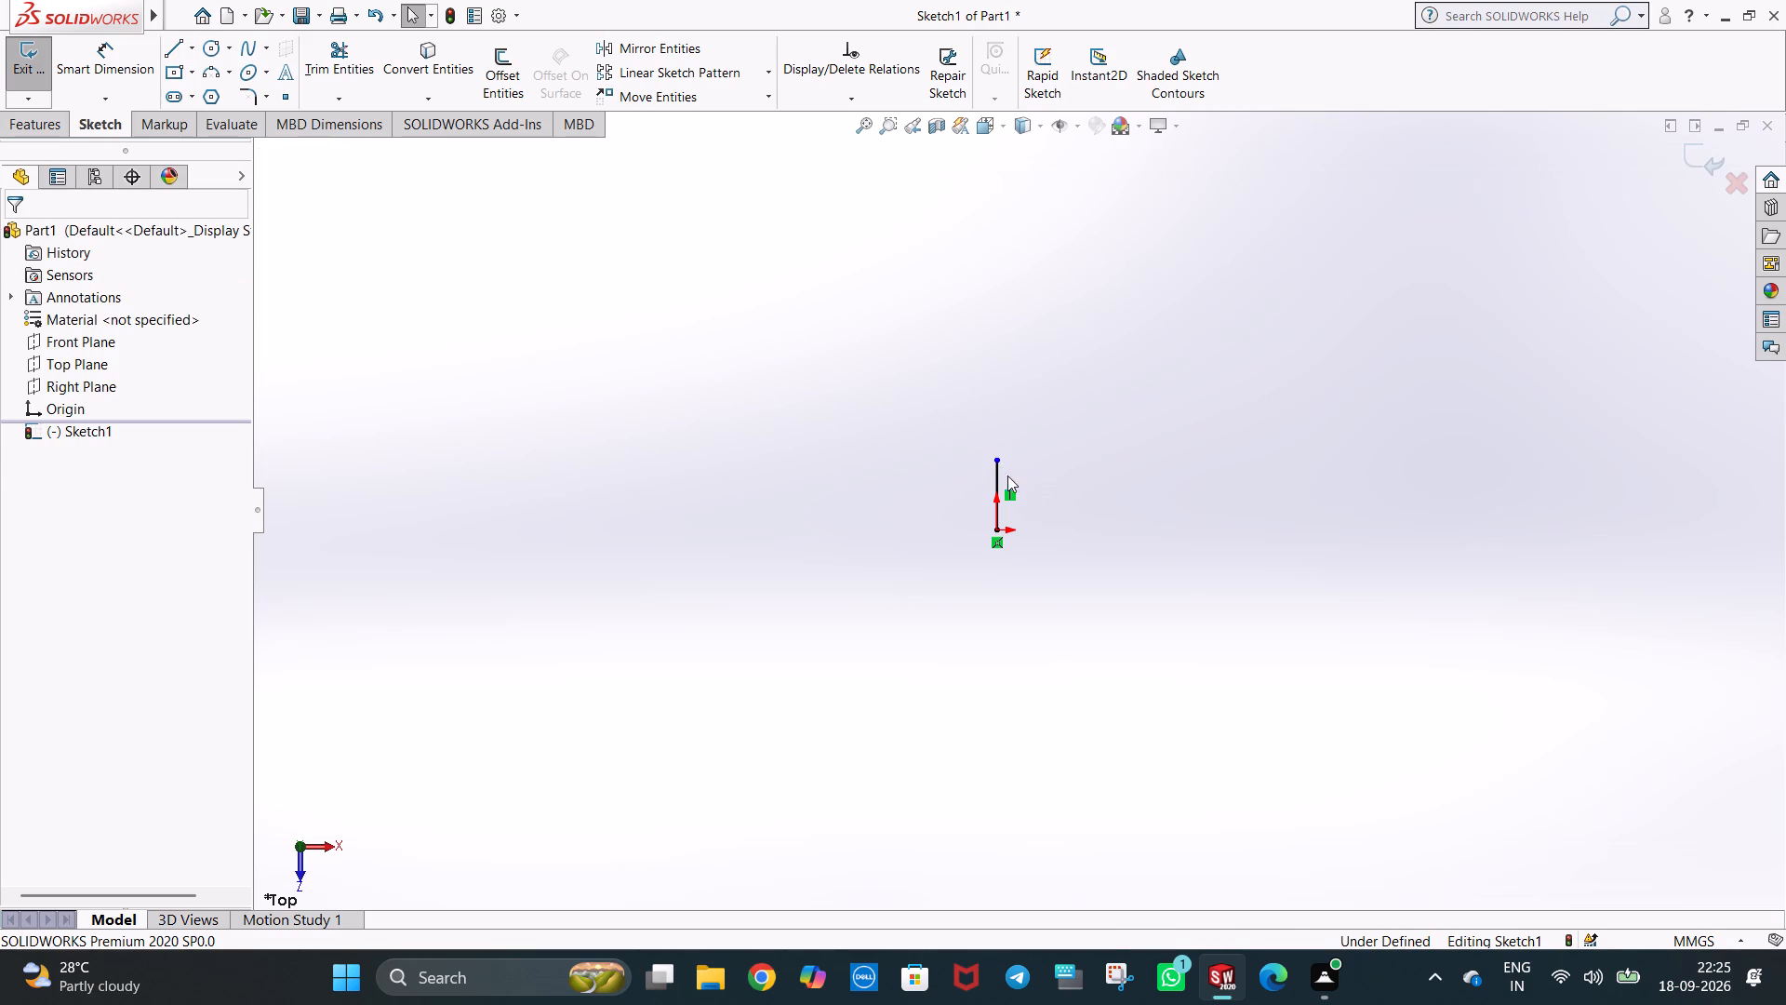
Set the length of the vertical line at the origin to 15 mm.
{"action": "left_click", "coordinate": [994, 478]}
{"action": "type", "text": "15"}
{"action": "key", "text": "Return"}
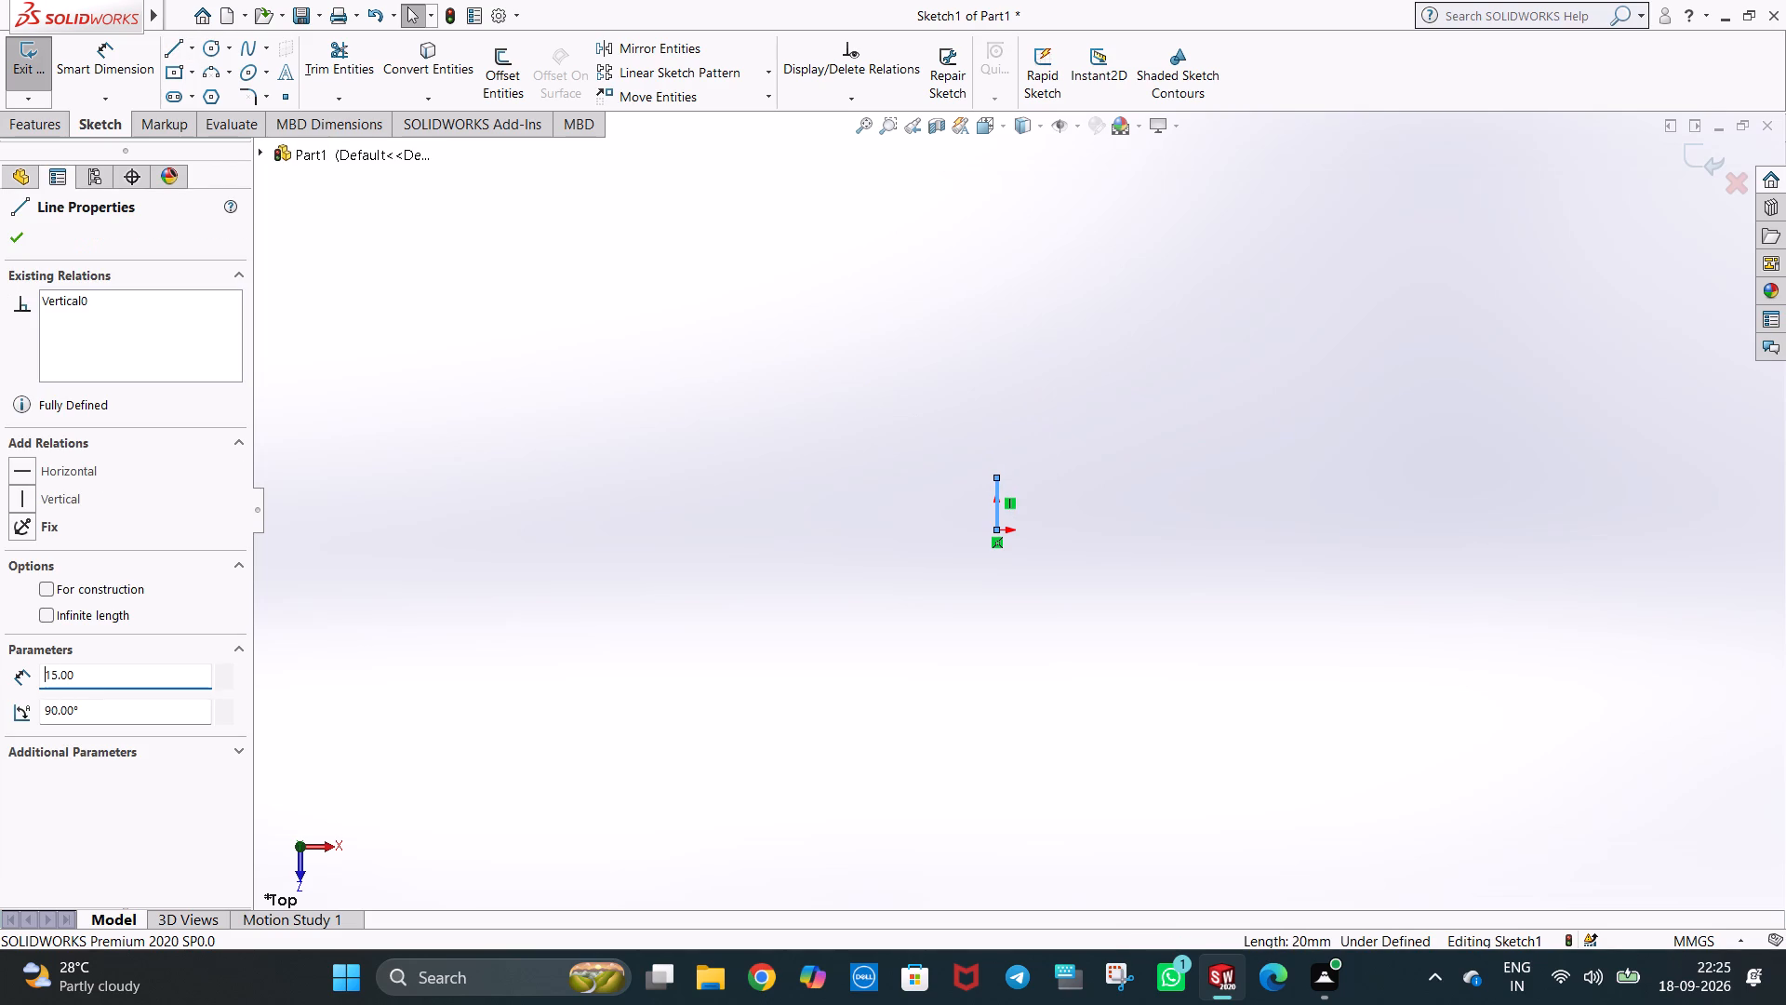
{"action": "left_click", "coordinate": [667, 338]}
Draw a horizontal line to the right from the vertical line's upper endpoint and set its length to 90 mm.
{"action": "left_click", "coordinate": [176, 46]}
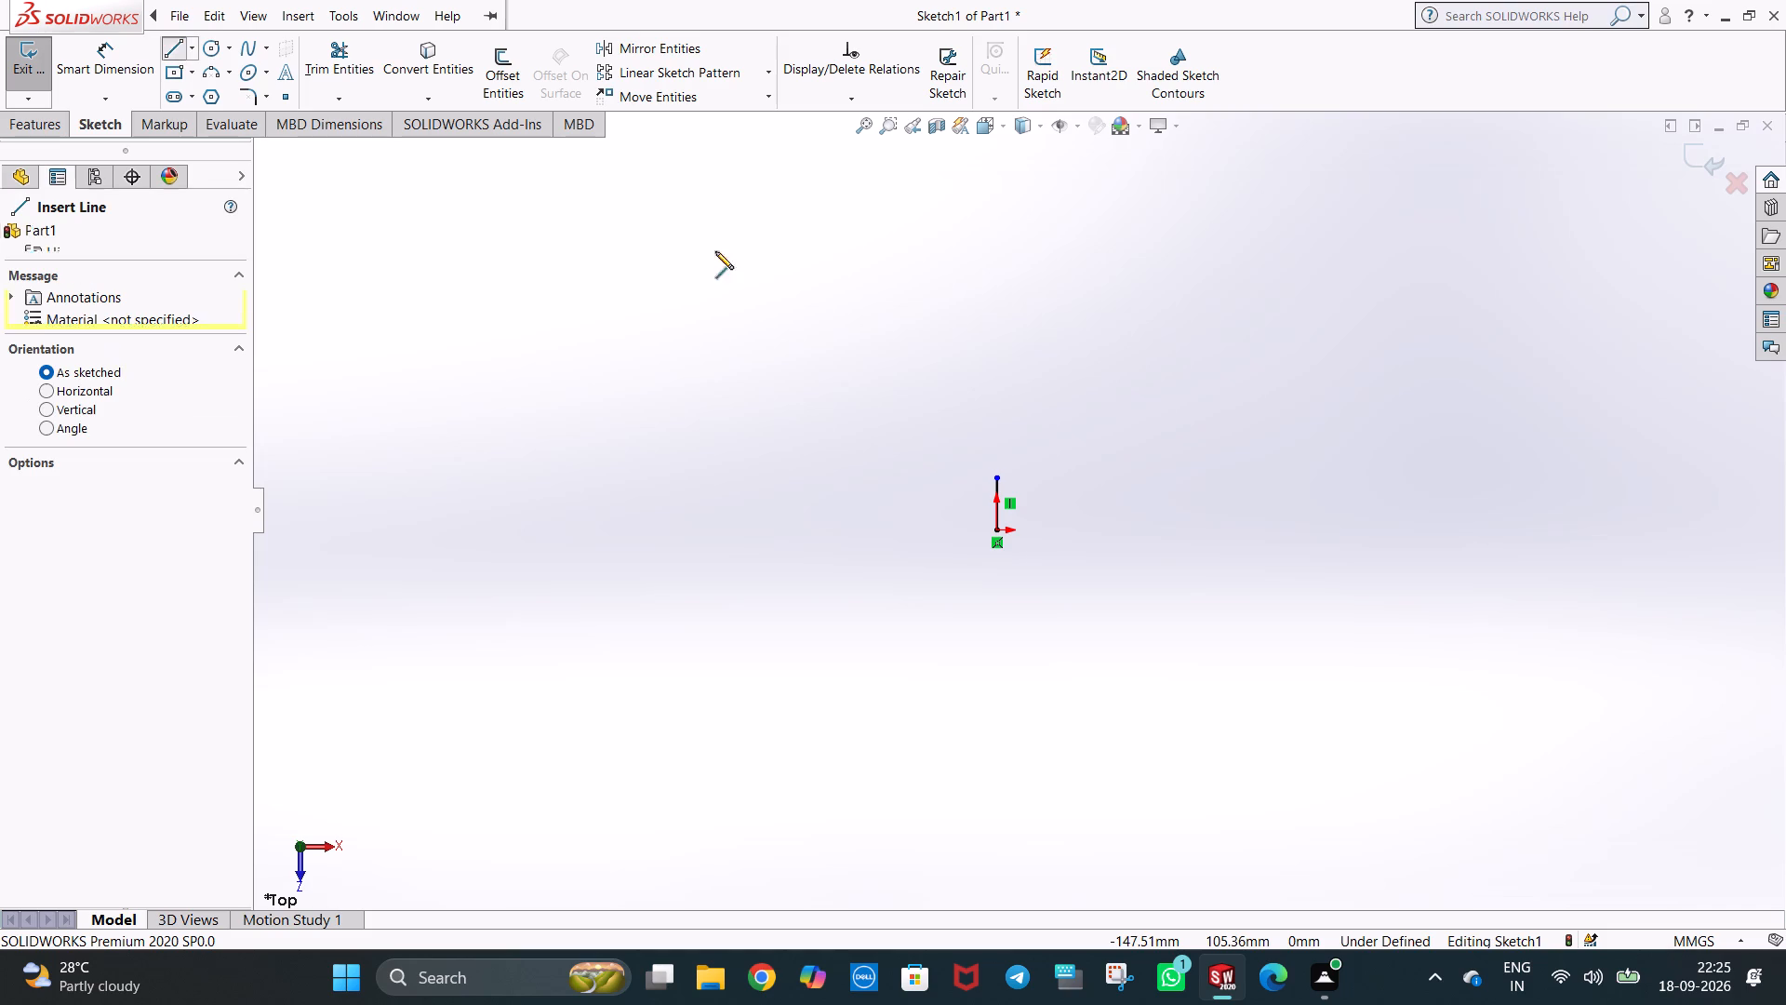
{"action": "left_click", "coordinate": [997, 477]}
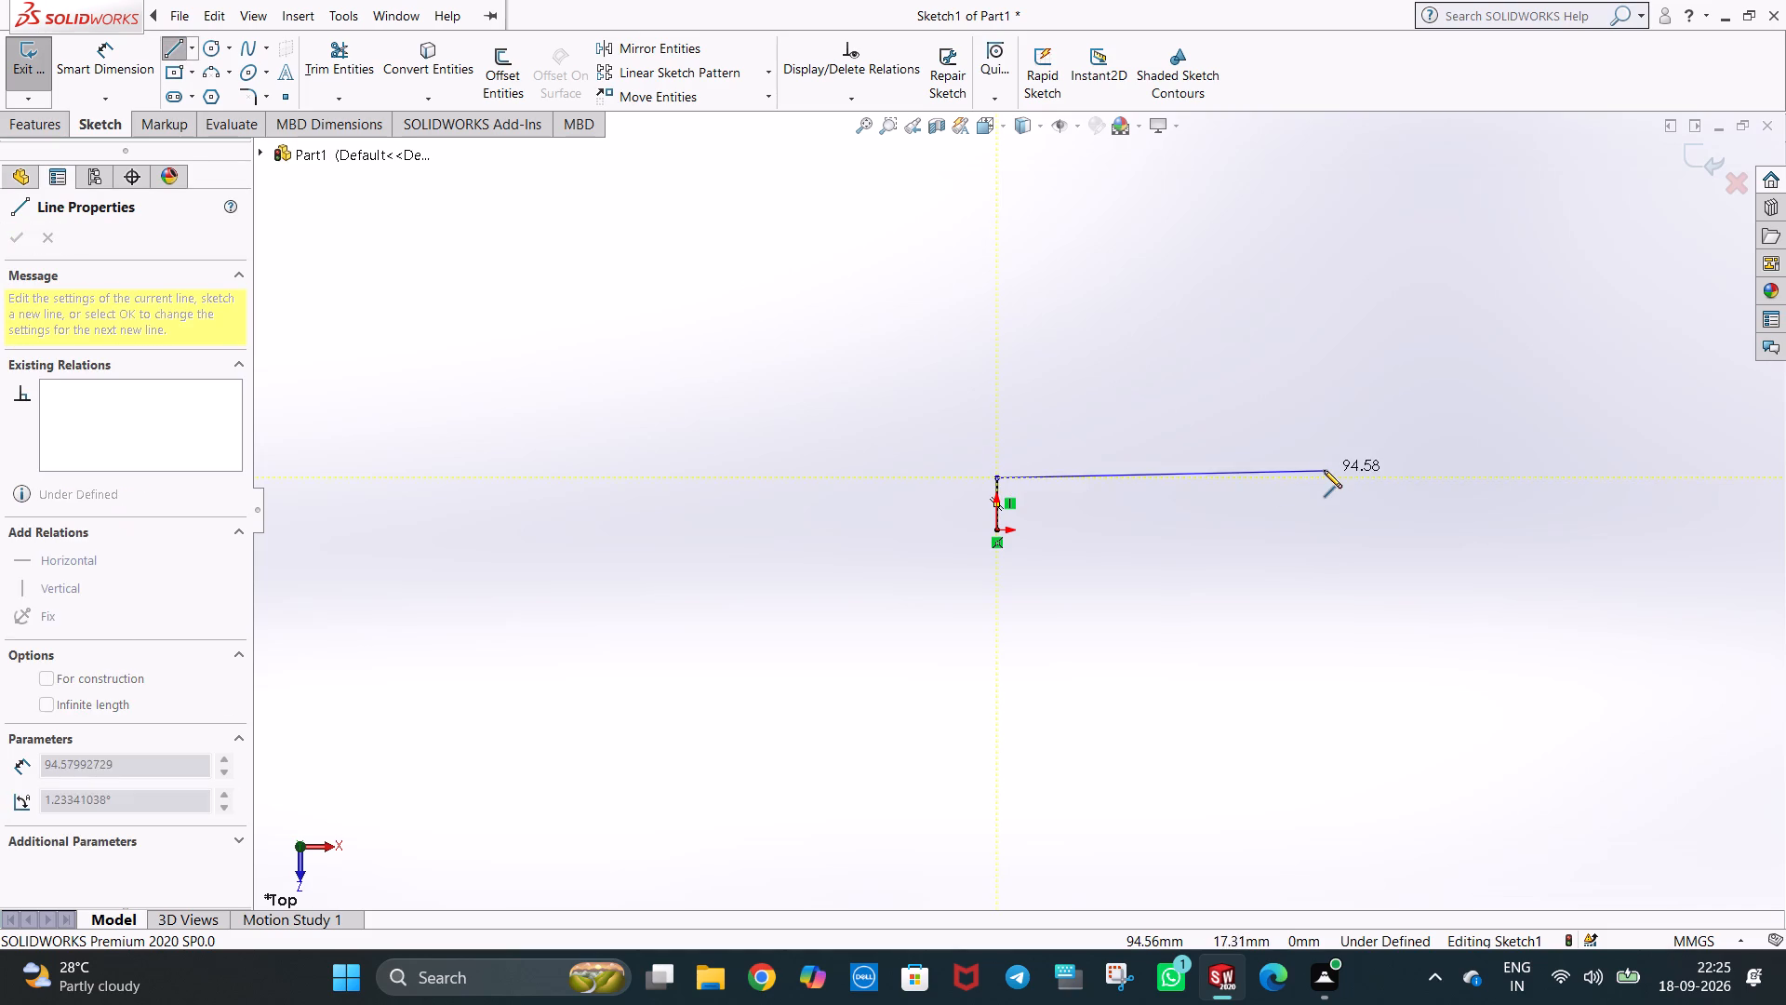
{"action": "left_click", "coordinate": [1313, 479]}
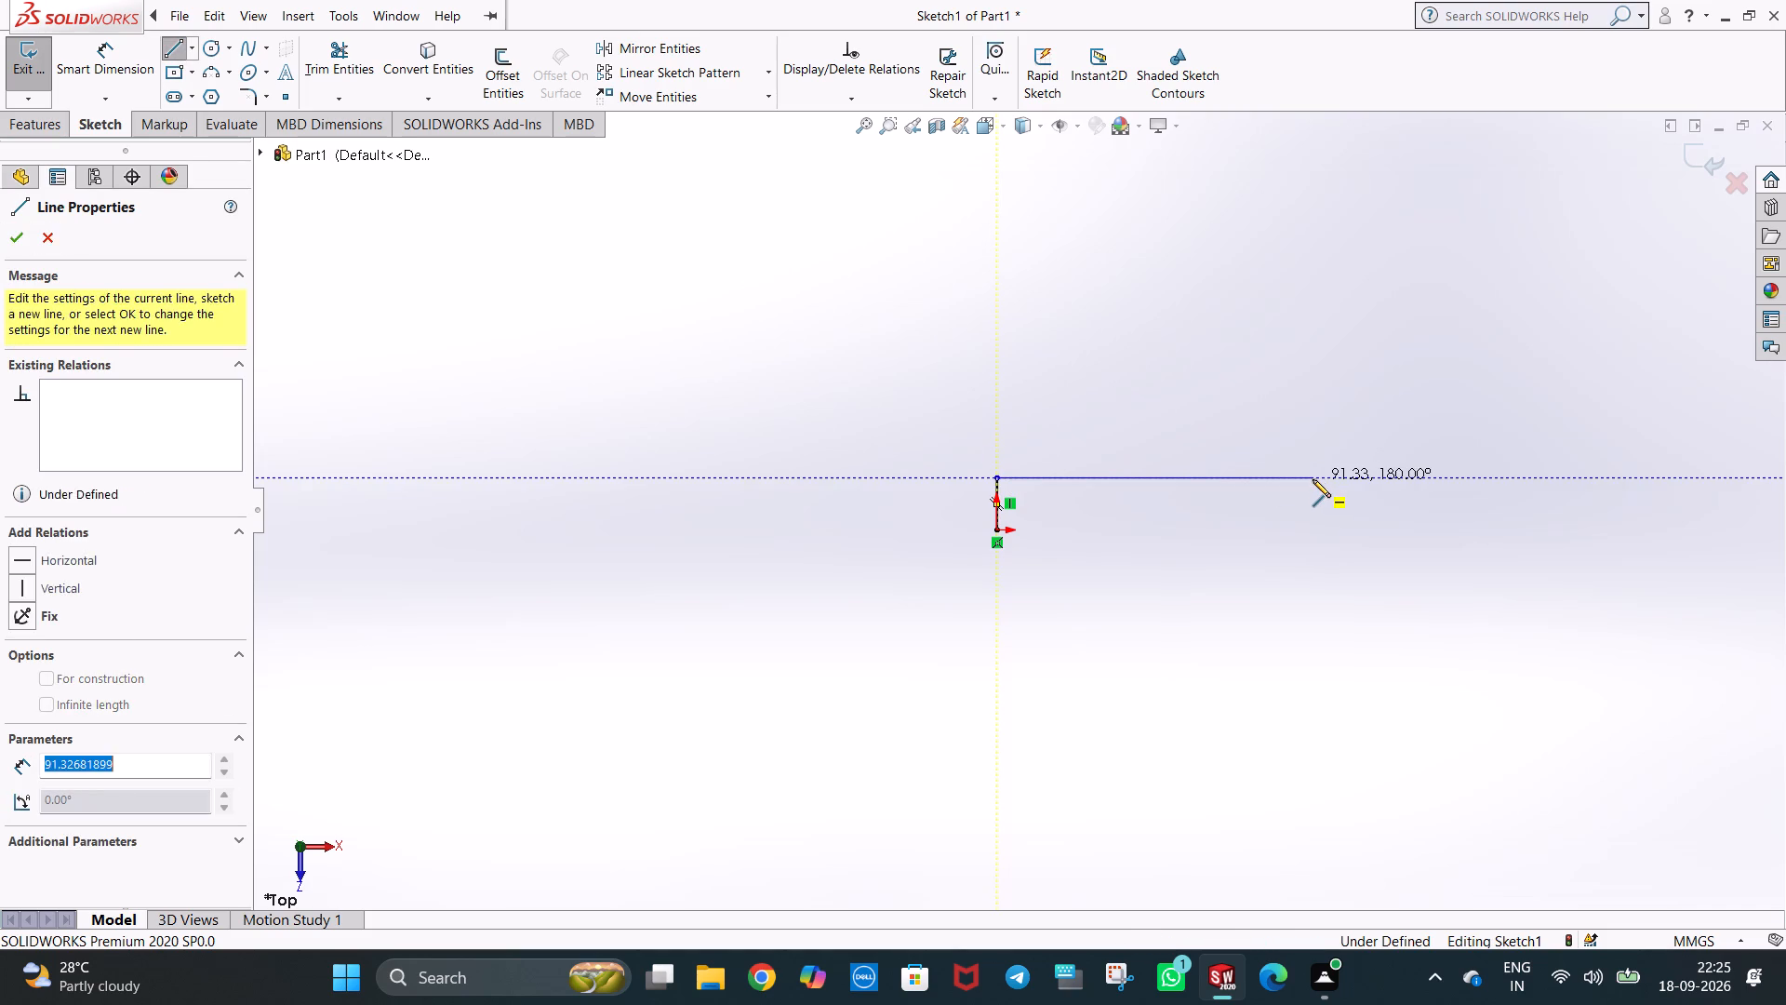
{"action": "type", "text": "90"}
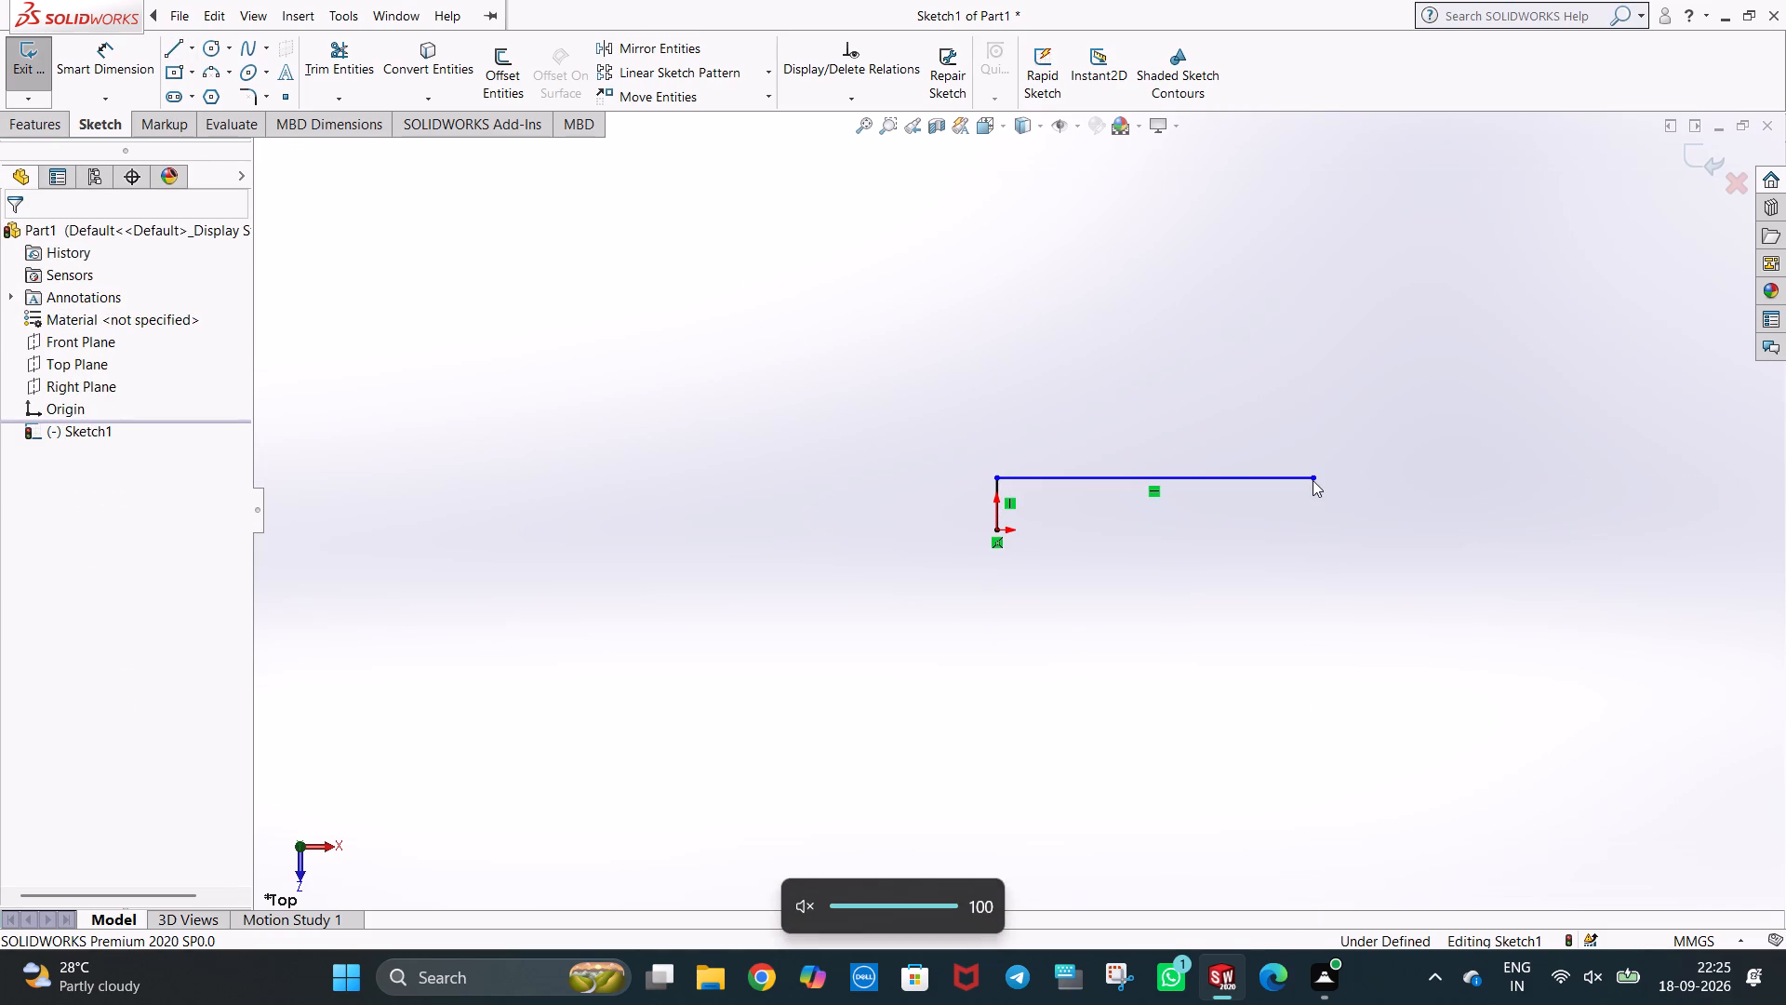
{"action": "key", "text": "Escape"}
{"action": "left_click", "coordinate": [1222, 435]}
{"action": "left_click", "coordinate": [1228, 479]}
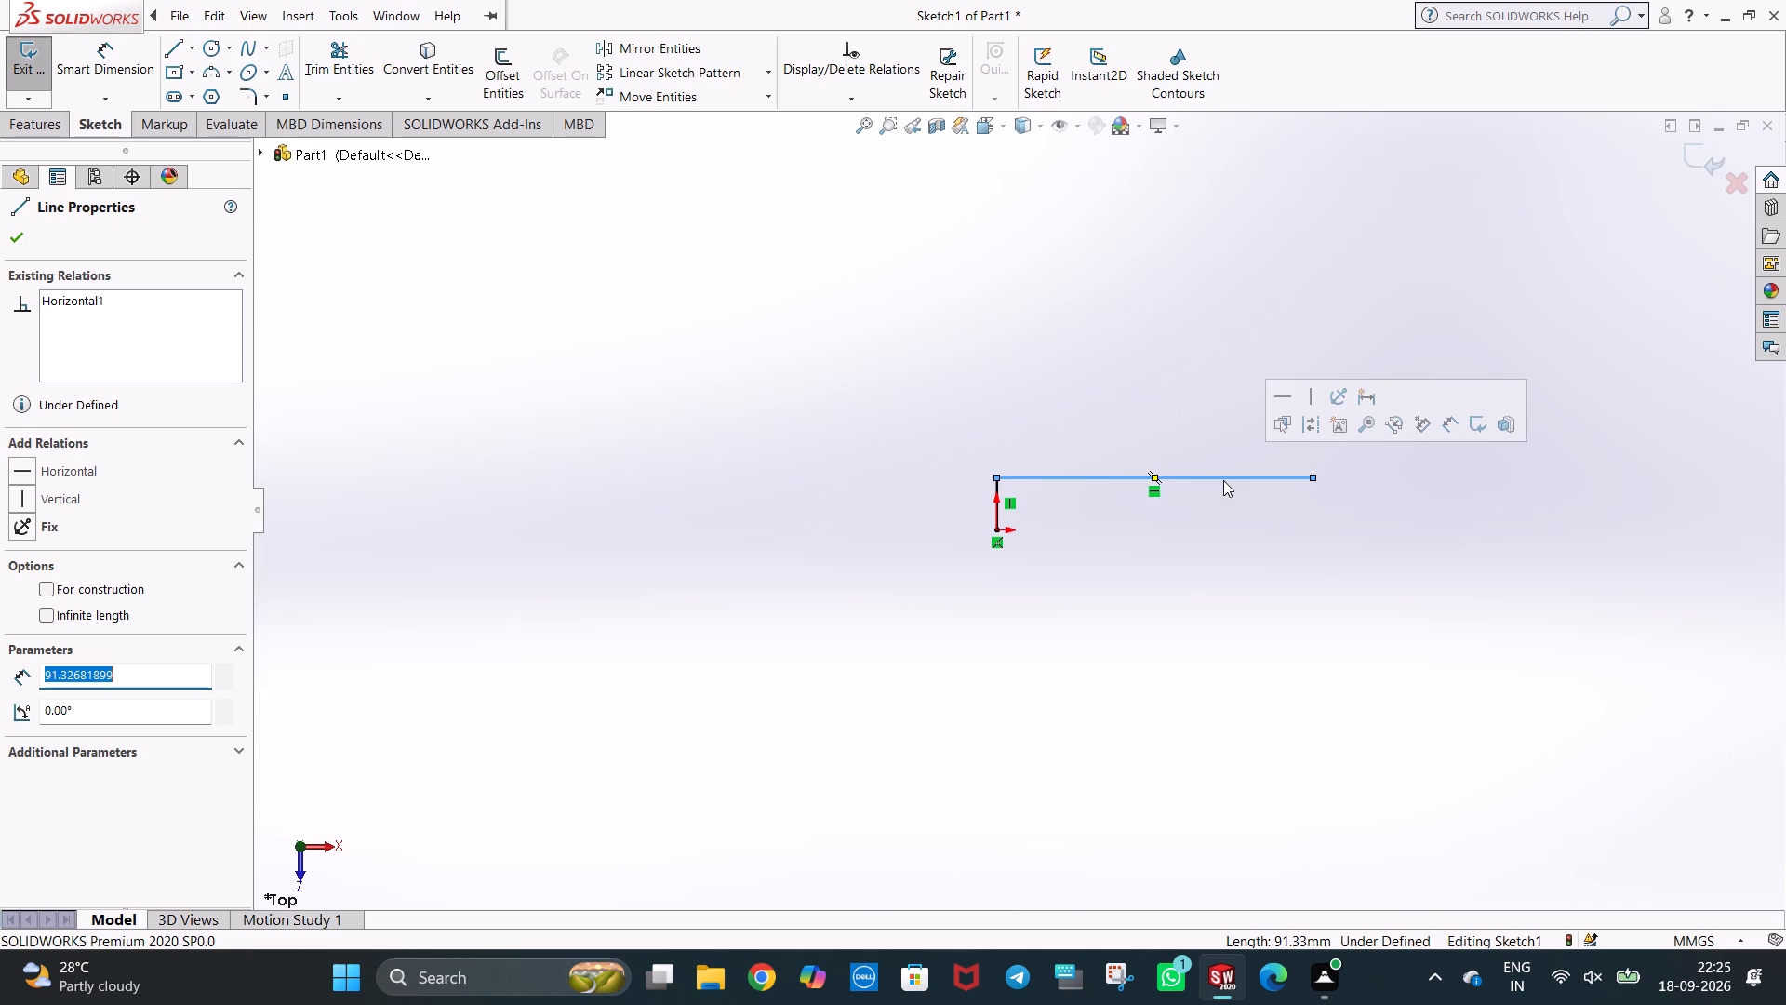
{"action": "type", "text": "90"}
{"action": "key", "text": "Return"}
{"action": "left_click", "coordinate": [790, 452]}
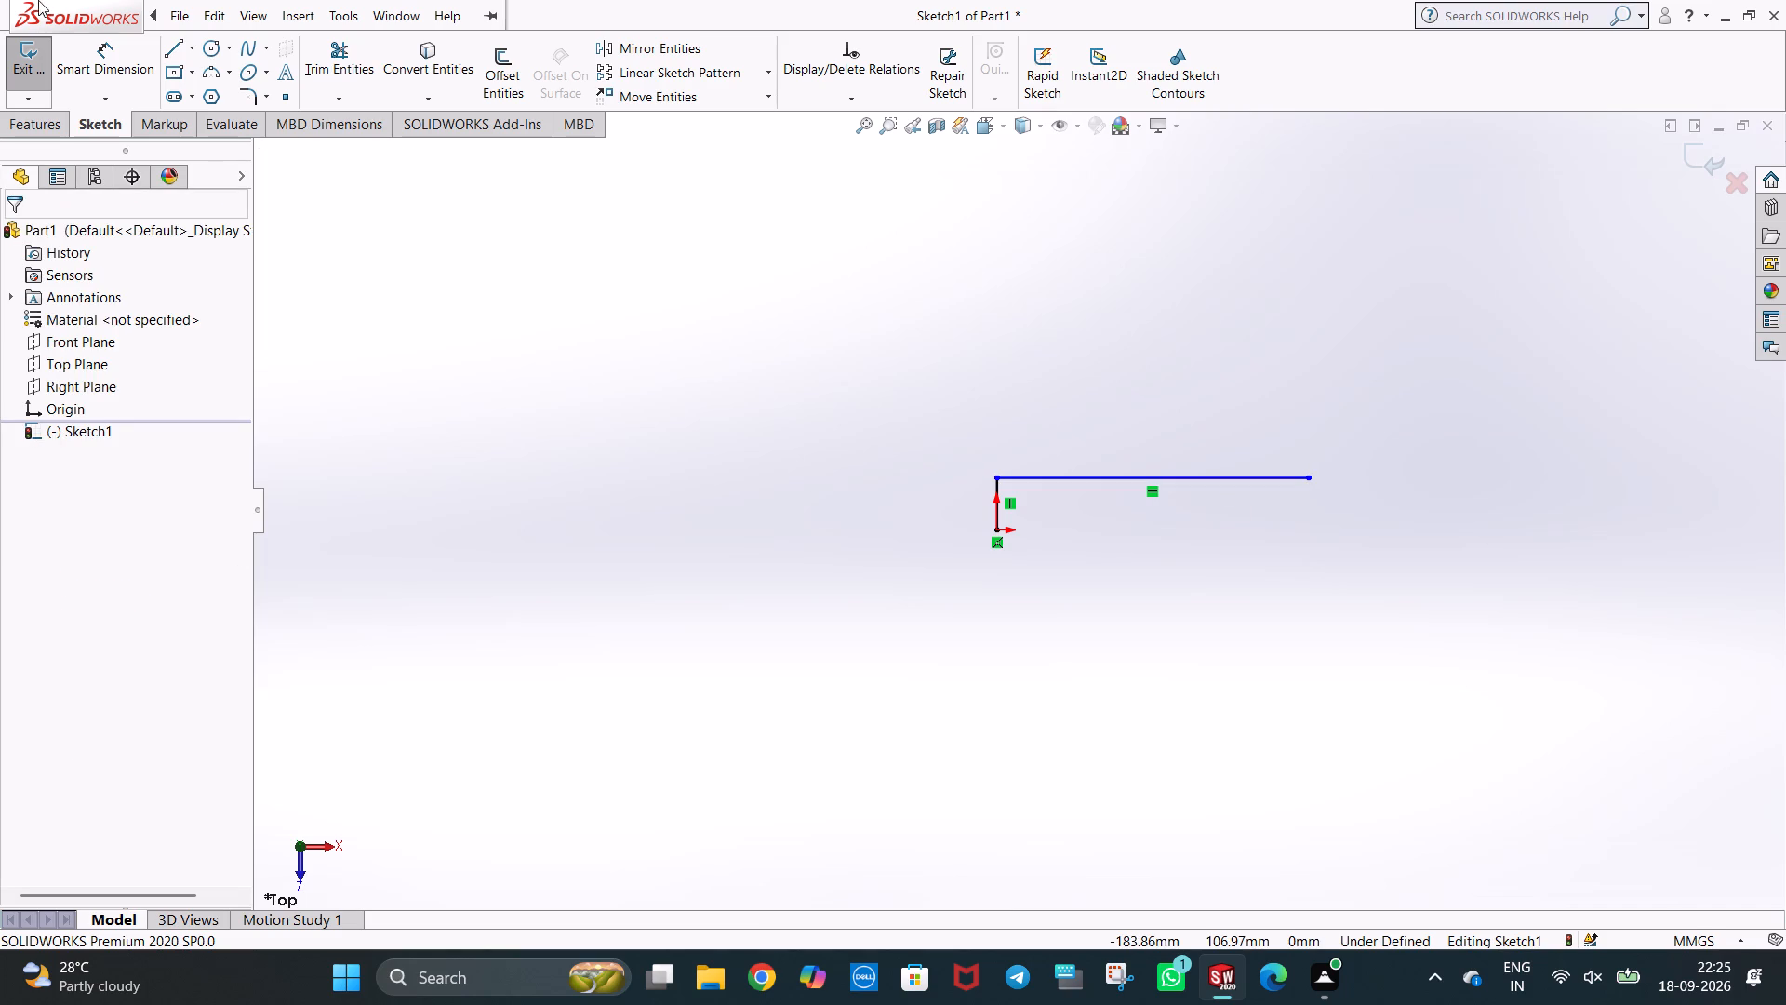
Draw a vertical line down from the horizontal line's right endpoint and set its length to 30 mm.
{"action": "left_click", "coordinate": [167, 53]}
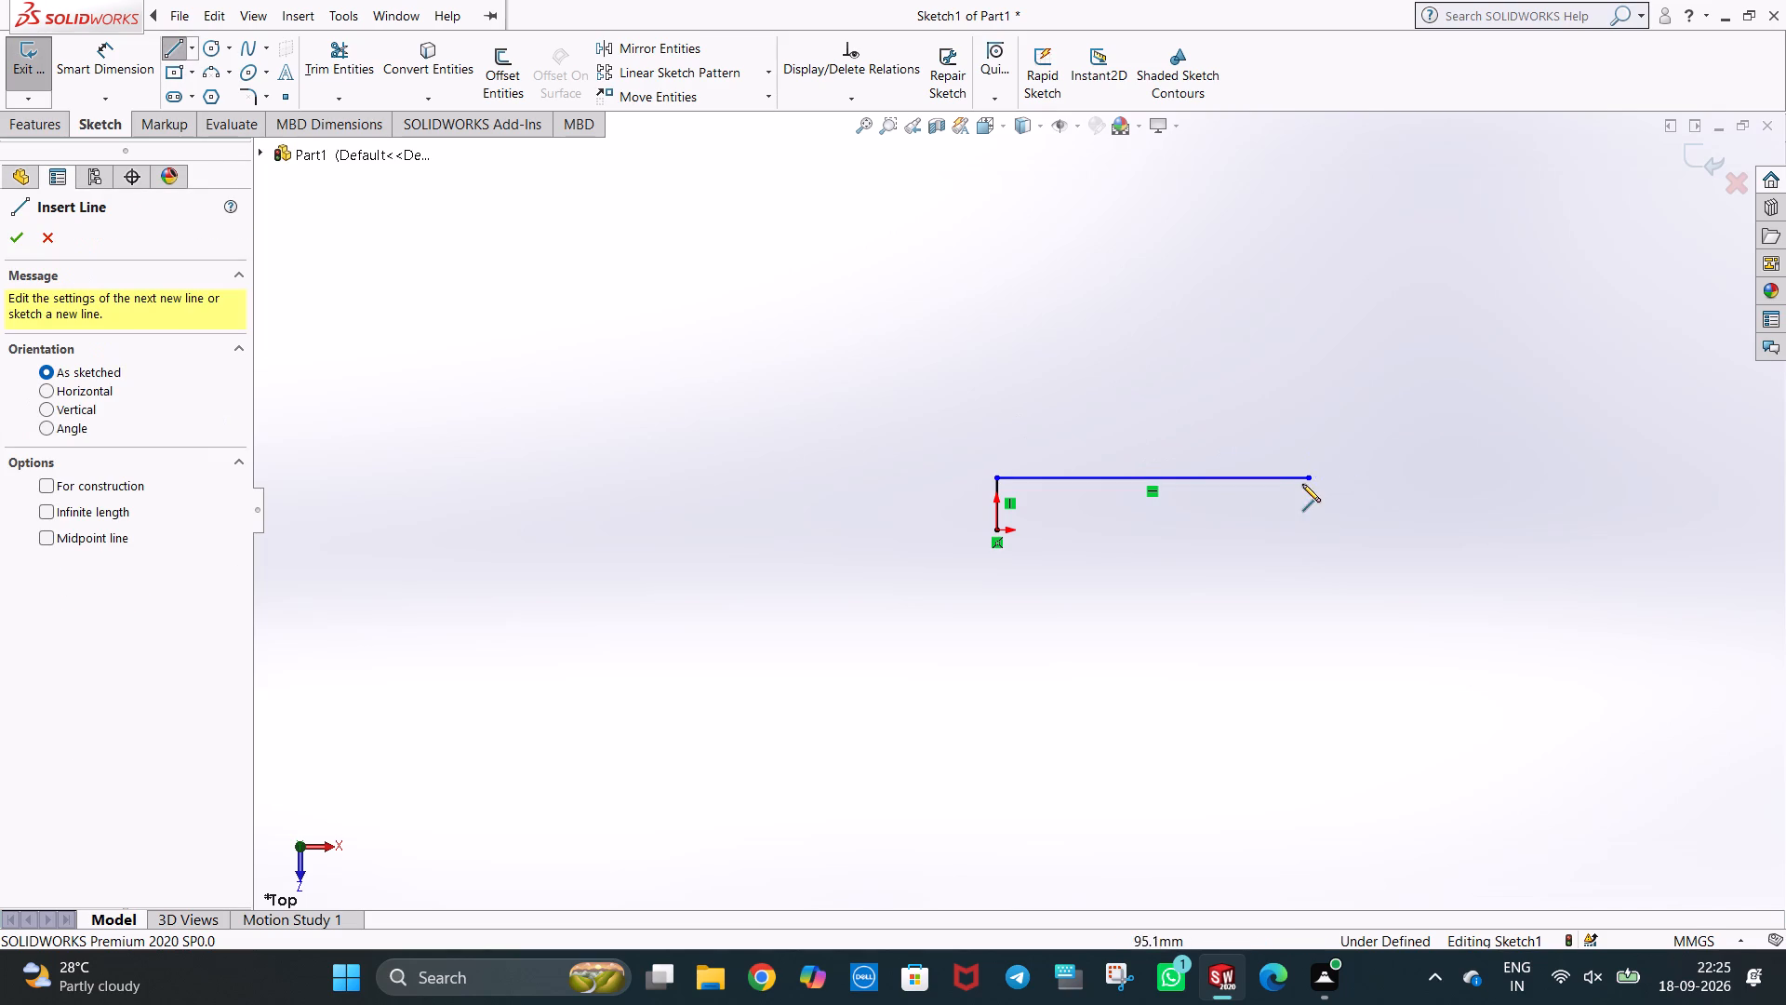
{"action": "left_click", "coordinate": [1308, 476]}
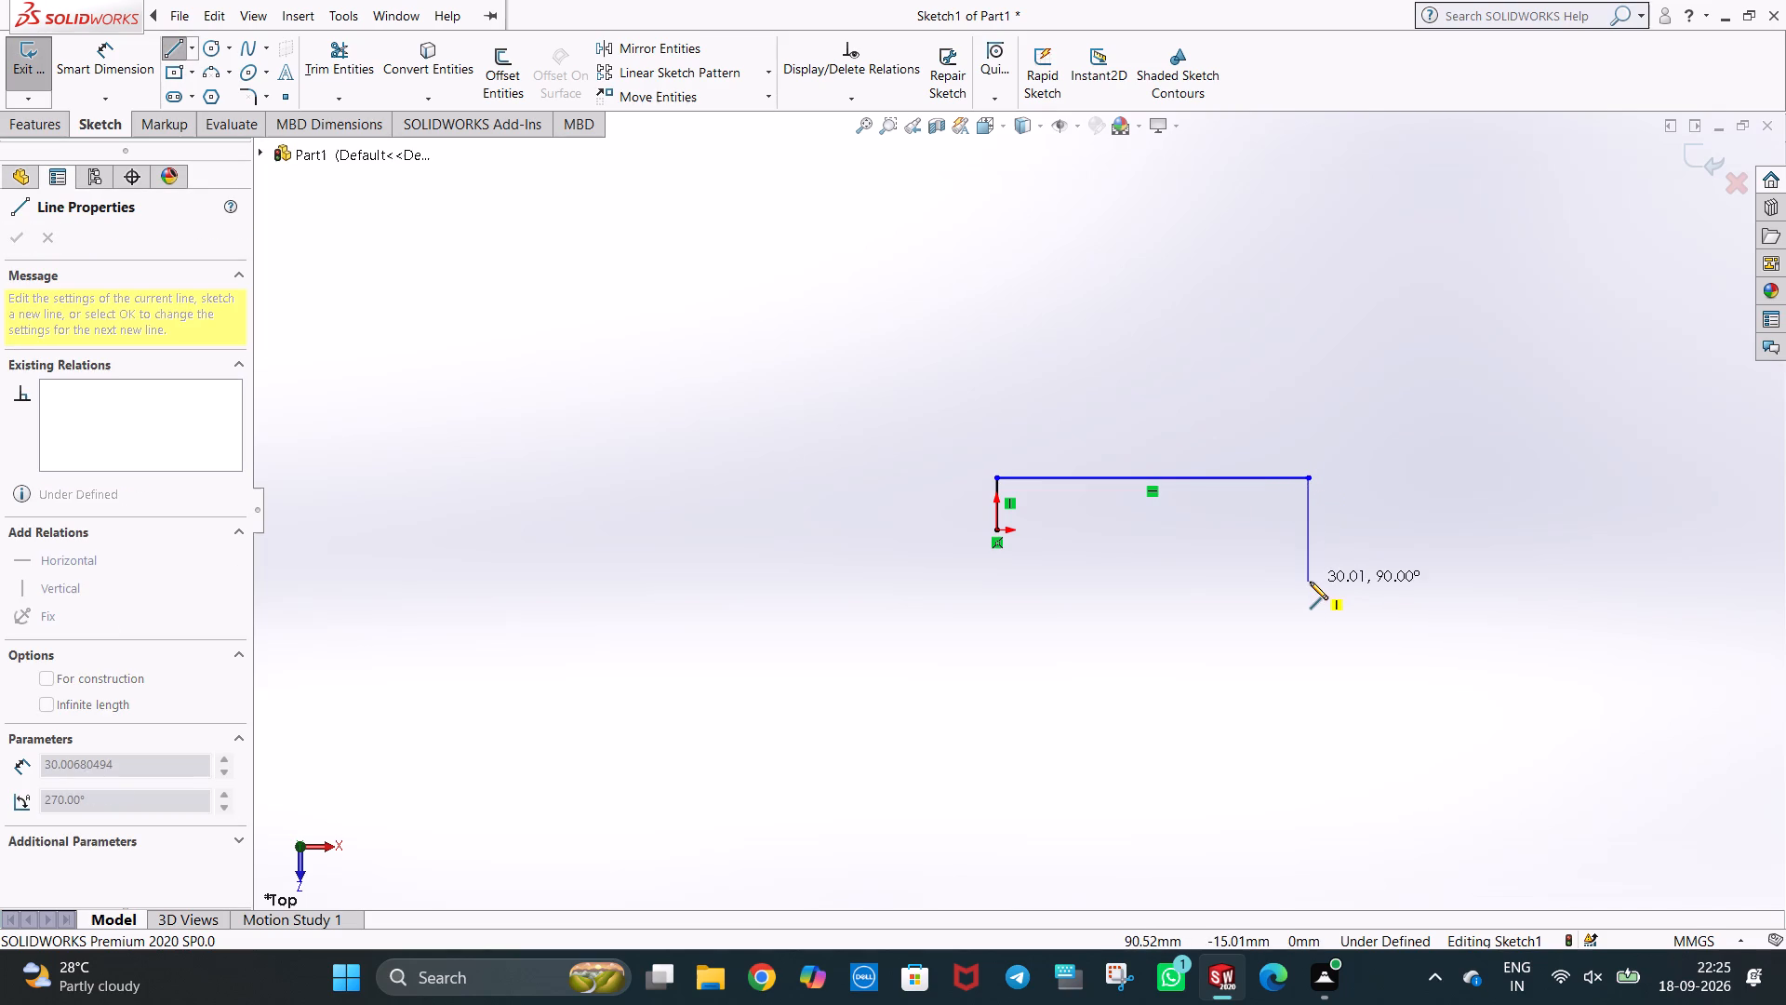
{"action": "left_click", "coordinate": [1310, 582]}
{"action": "key", "text": "Escape"}
{"action": "left_click", "coordinate": [1322, 419]}
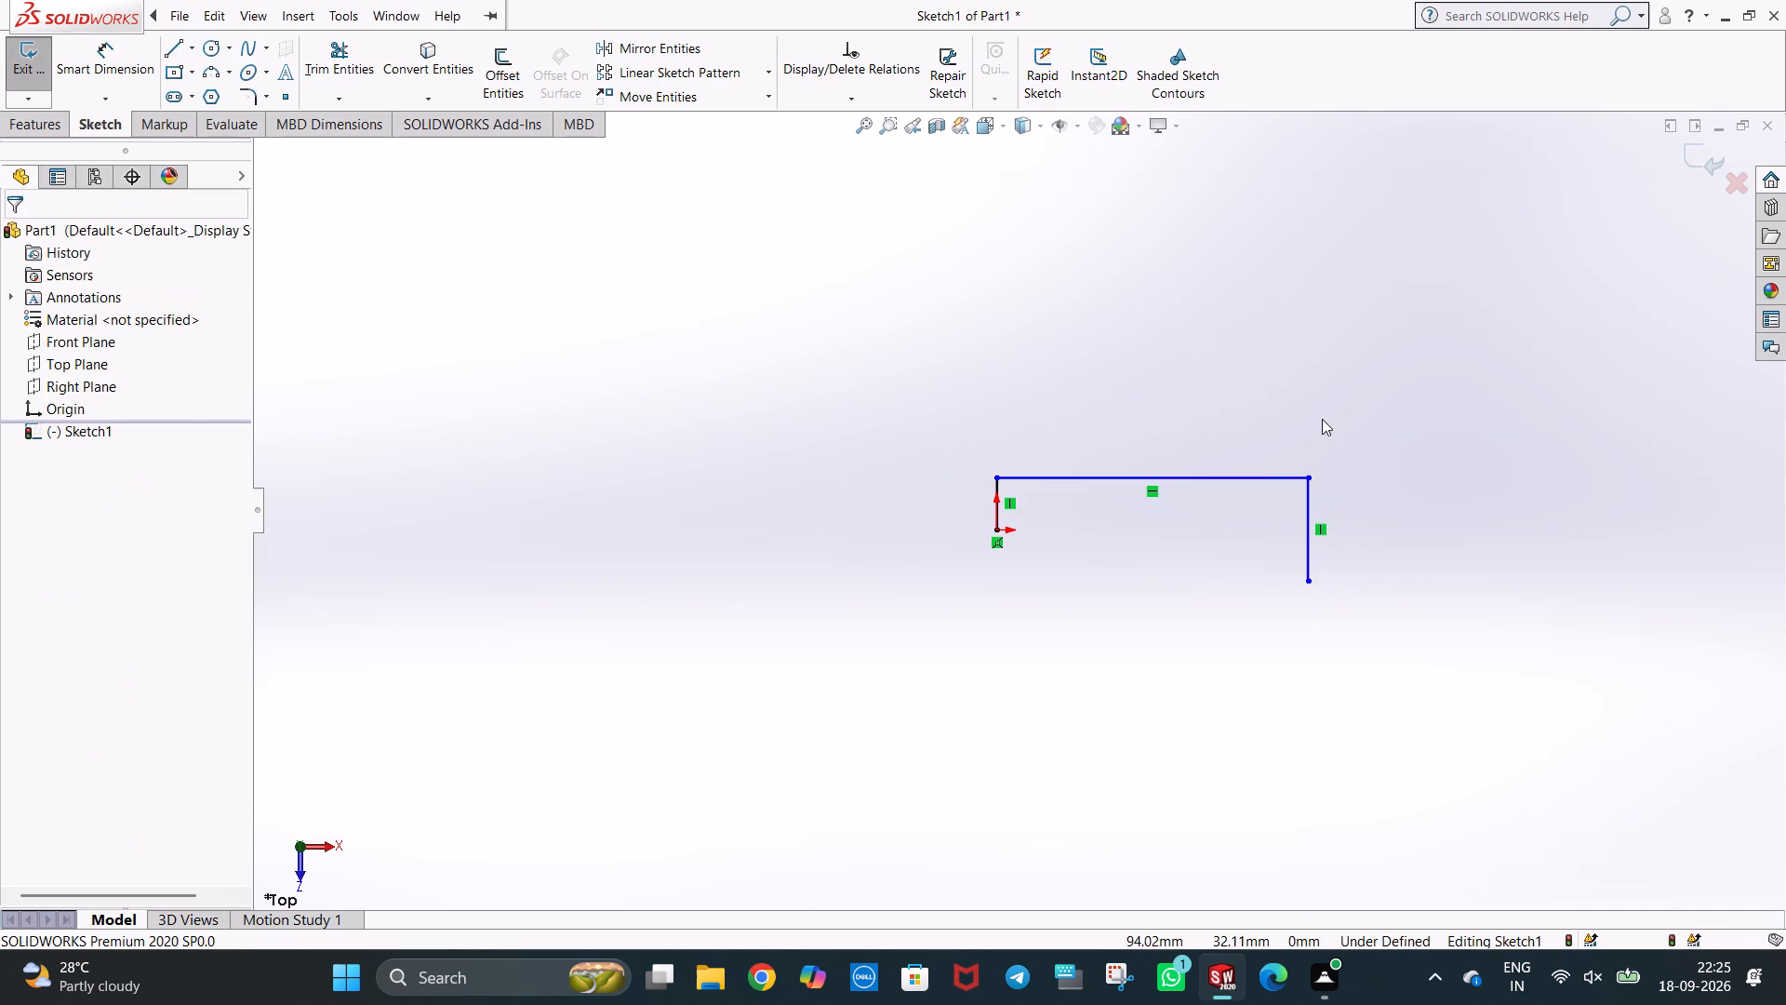
{"action": "left_click", "coordinate": [1308, 505]}
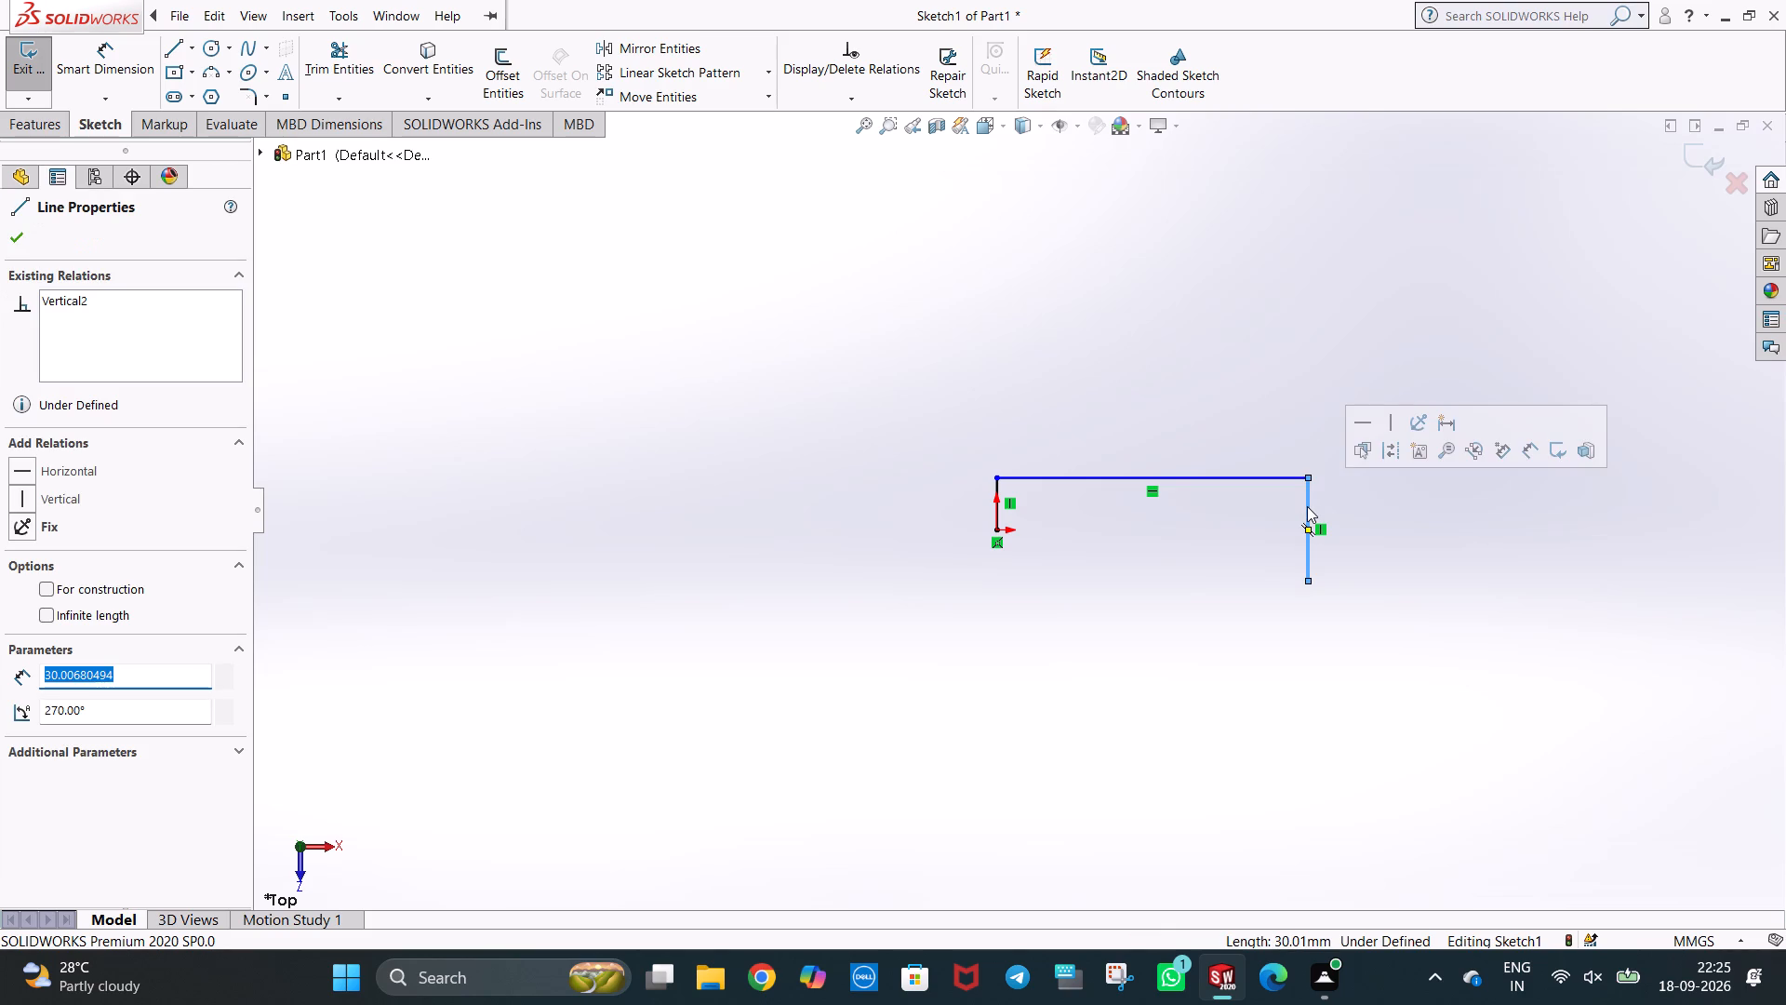
{"action": "type", "text": "30"}
{"action": "key", "text": "Return"}
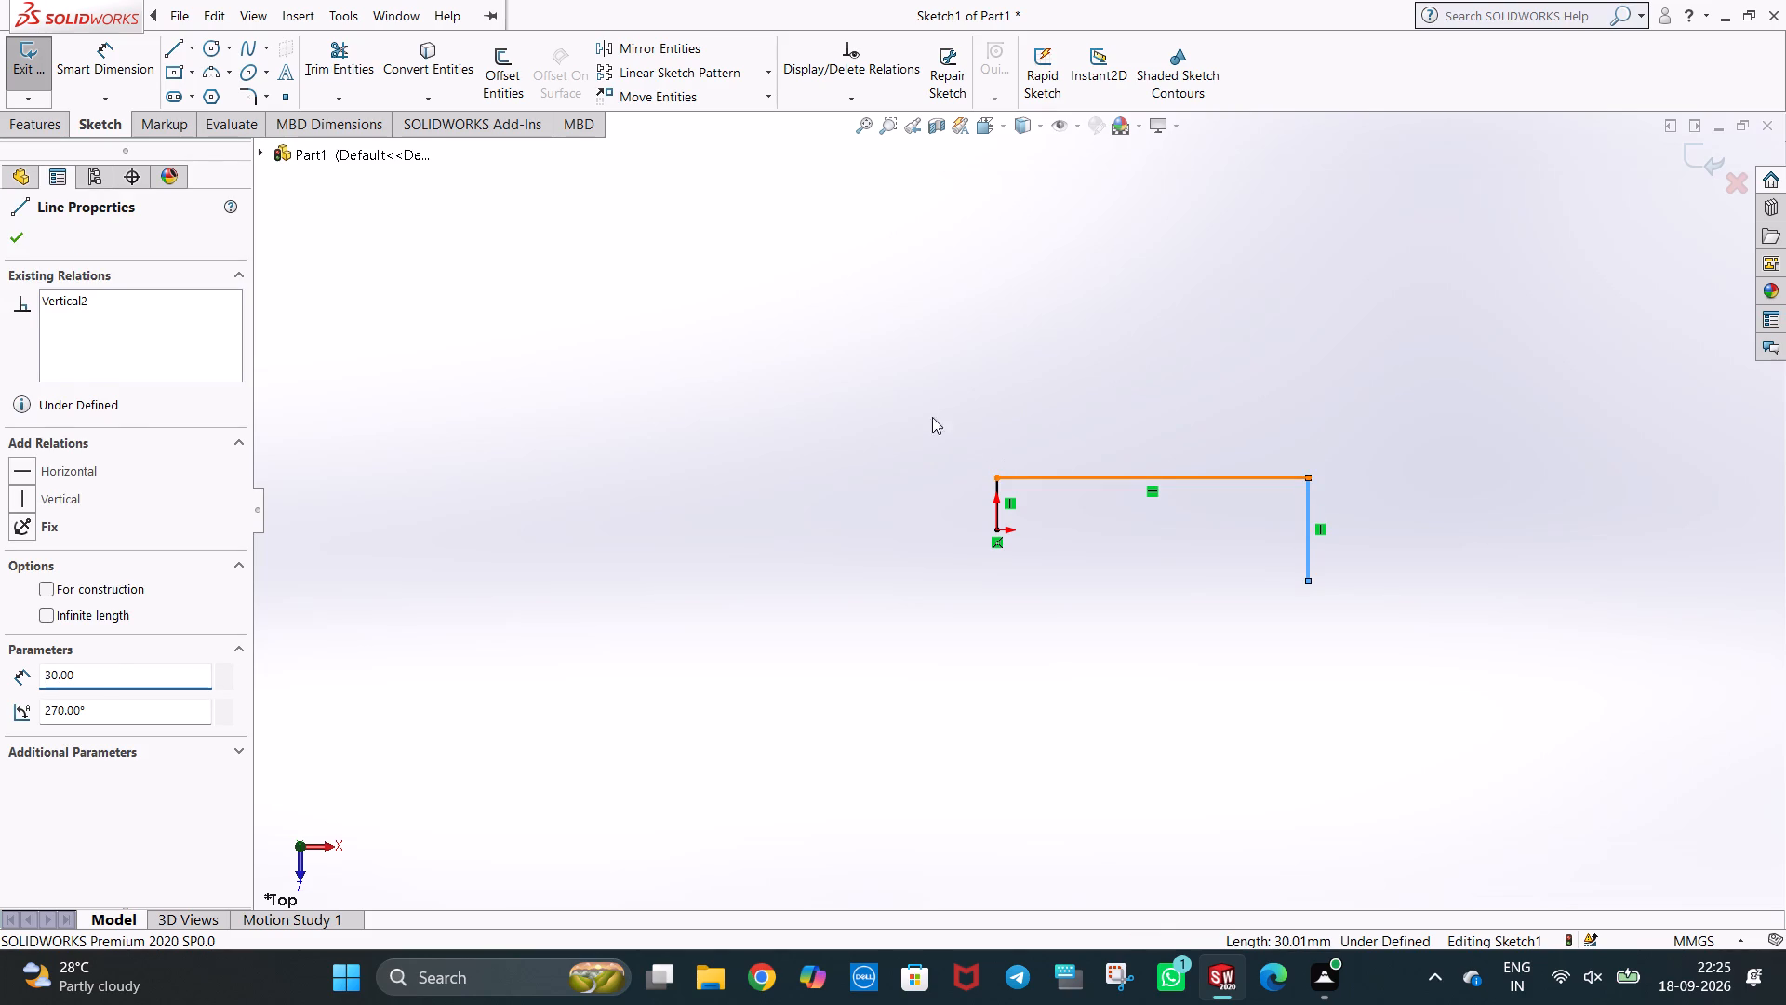
{"action": "left_click", "coordinate": [917, 395]}
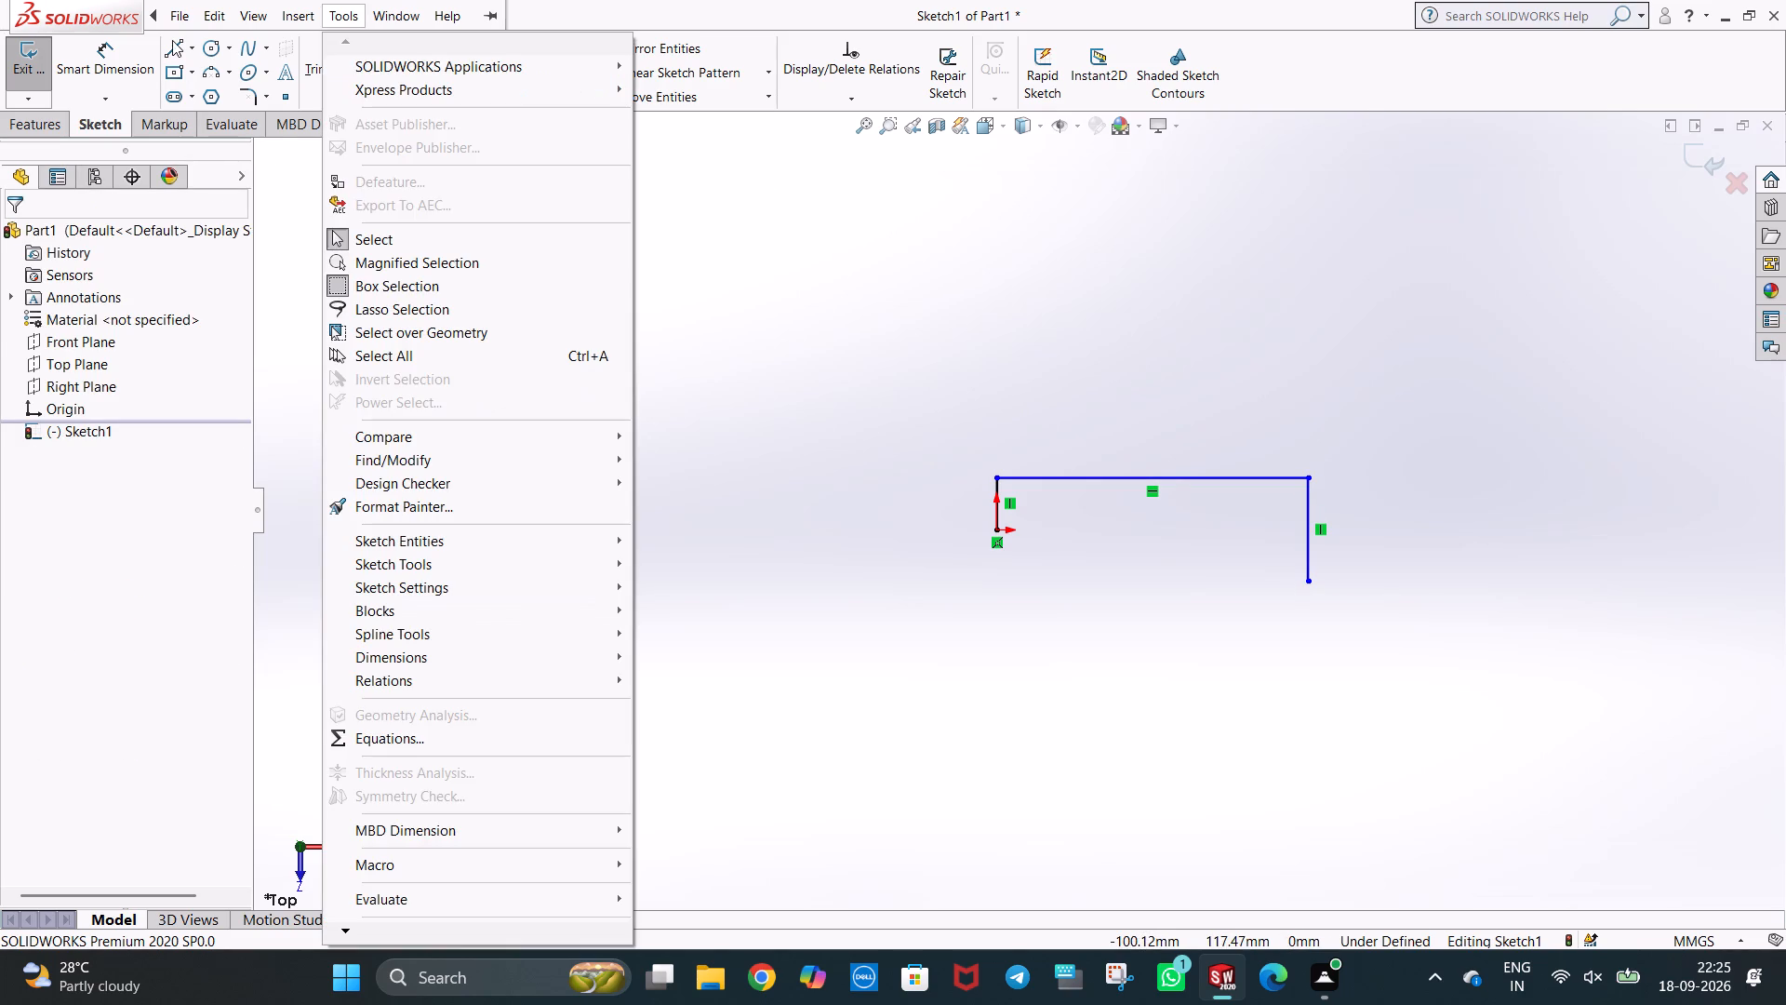
Close the rectangular profile with a horizontal line back to below the origin and a vertical line up to the origin.
{"action": "left_click", "coordinate": [172, 40]}
{"action": "left_click", "coordinate": [1309, 581]}
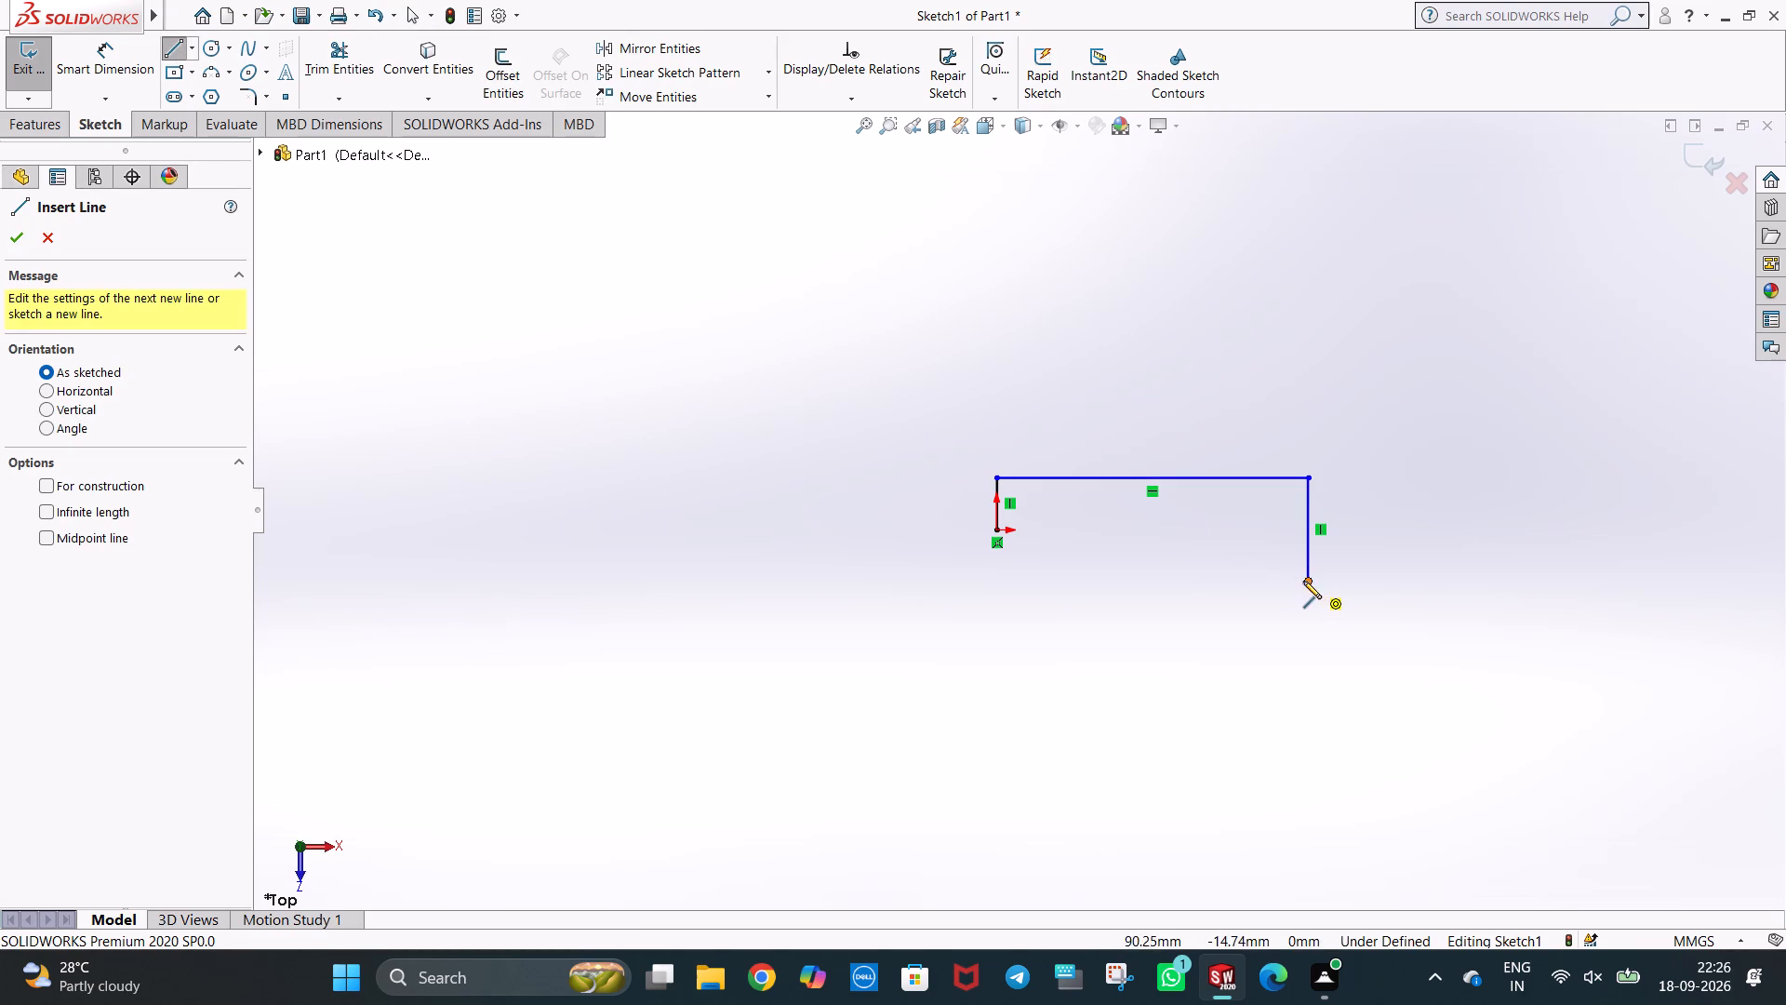
{"action": "left_click", "coordinate": [995, 582]}
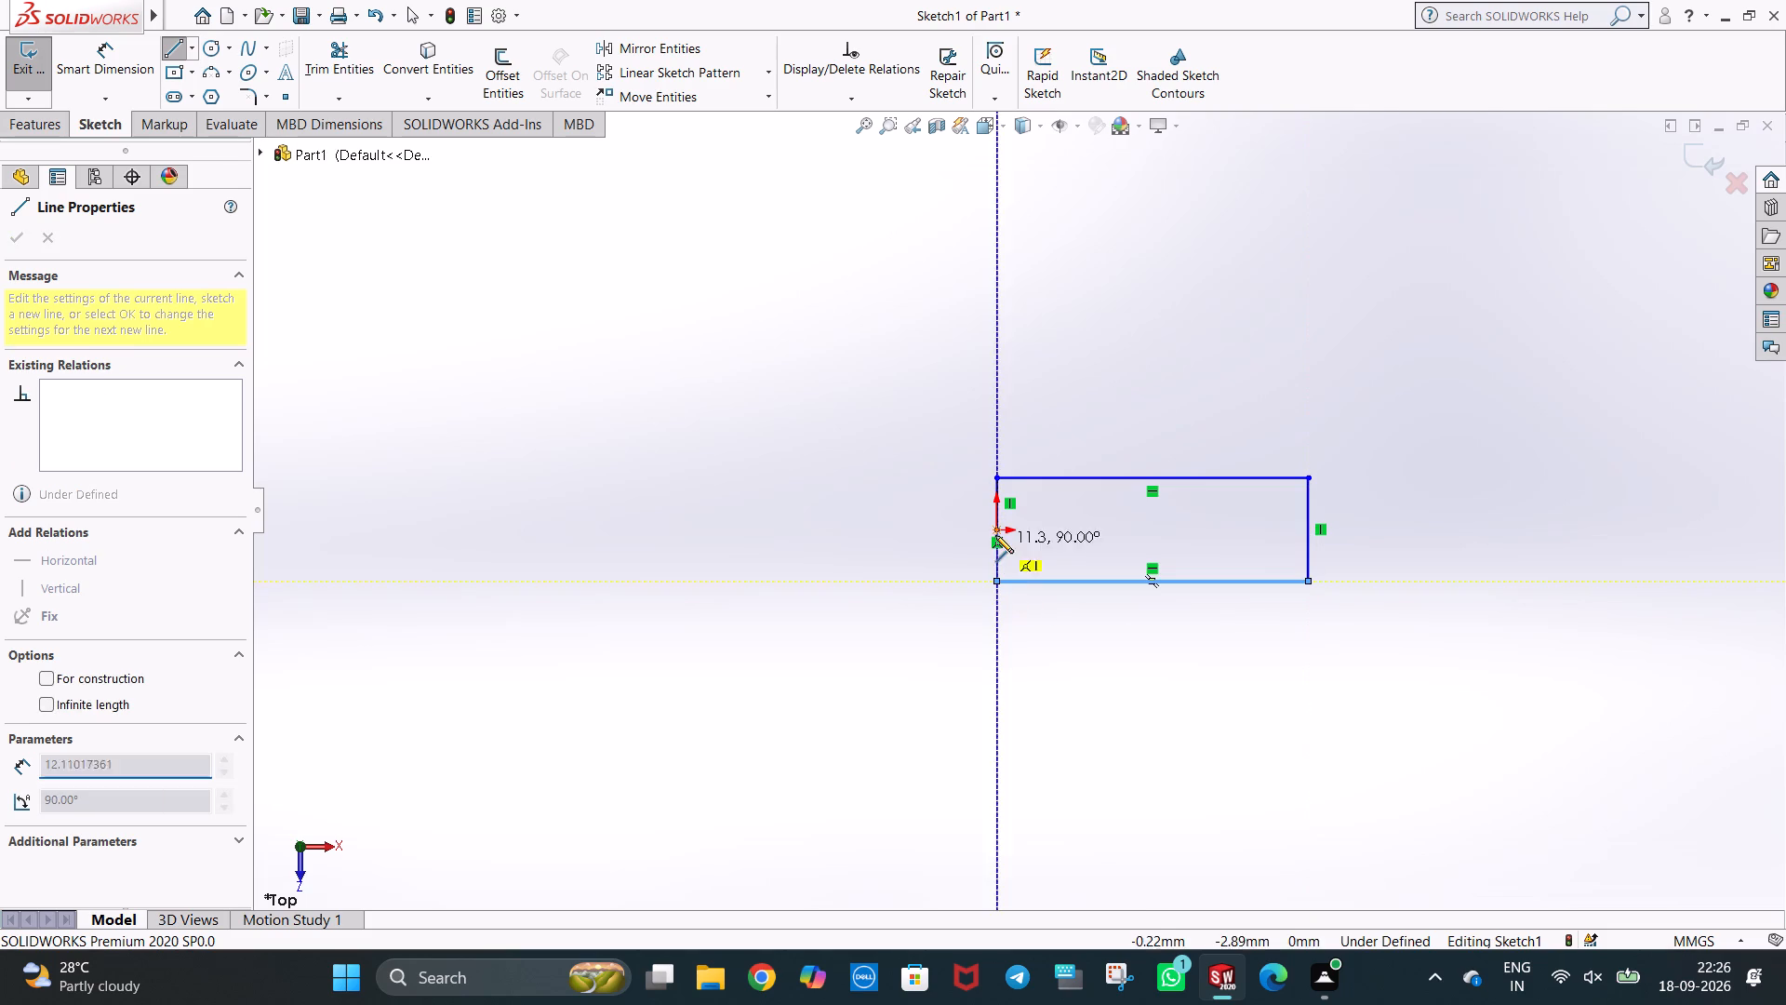
{"action": "left_click", "coordinate": [994, 532]}
{"action": "key", "text": "Escape"}
{"action": "key", "text": "Escape"}
{"action": "key", "text": "Escape"}
{"action": "left_click", "coordinate": [1098, 605]}
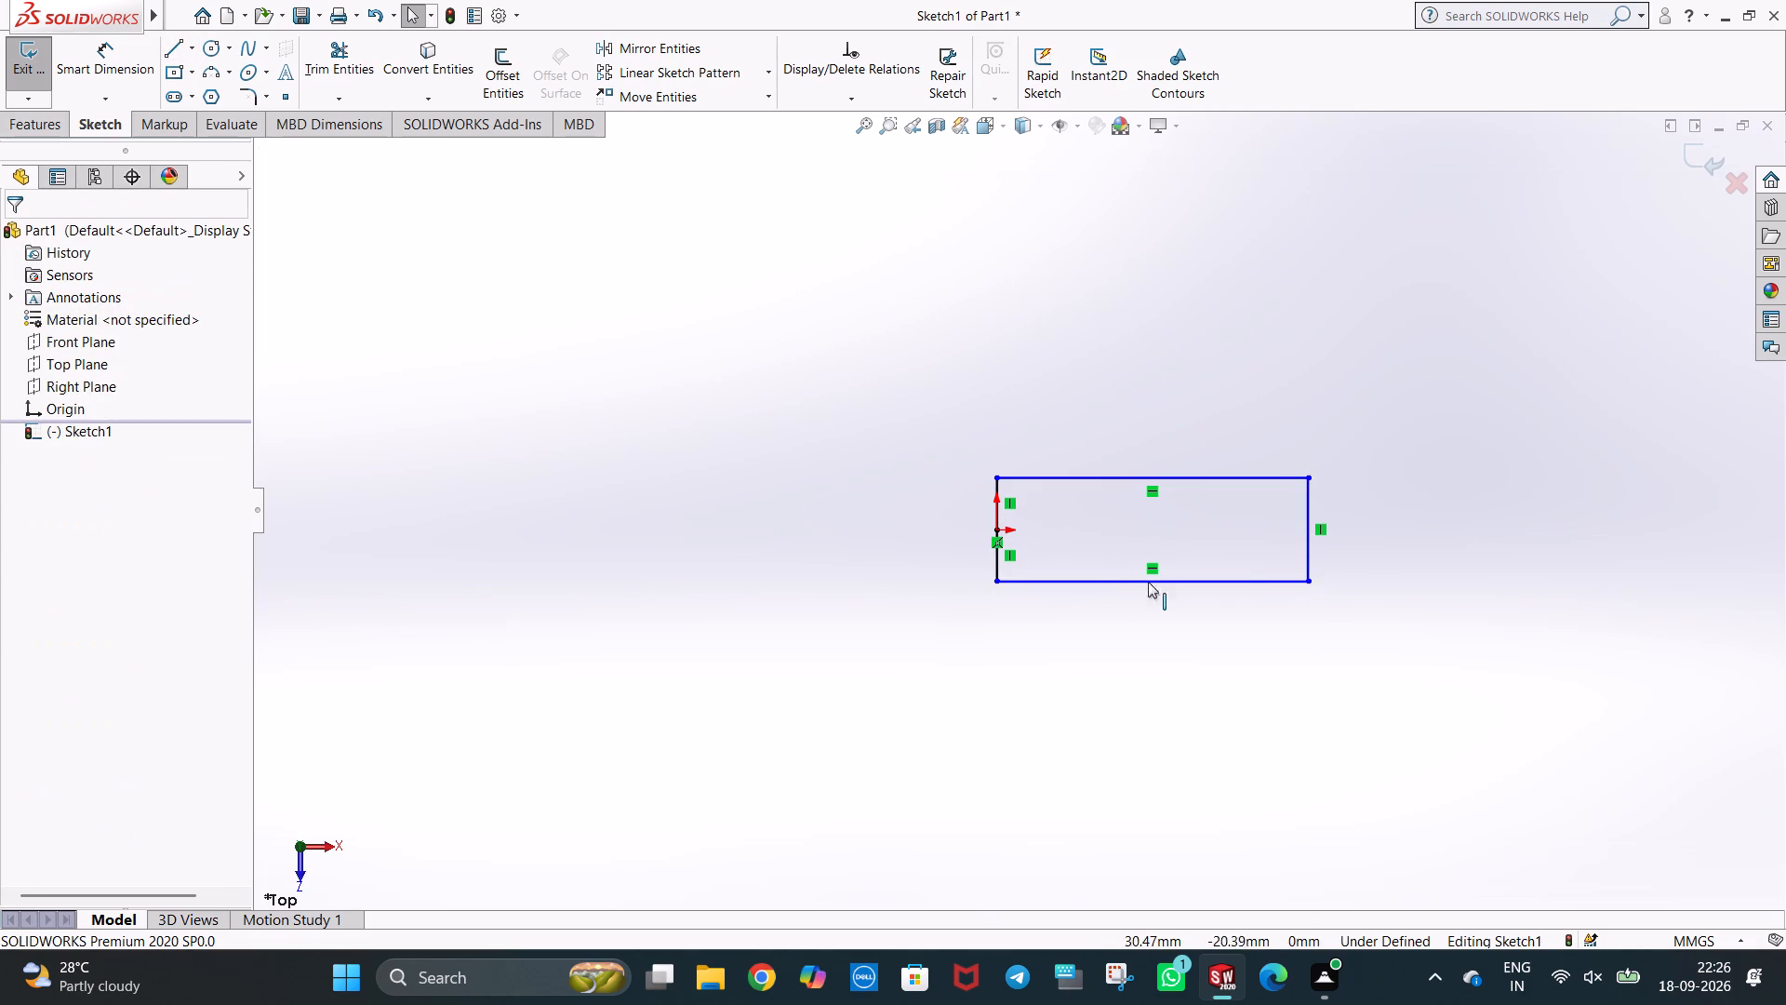
Draw a horizontal centerline from the origin to the midpoint of the rectangle's right side.
{"action": "scroll", "coordinate": [1382, 542], "scroll_direction": "down", "scroll_amount": 1}
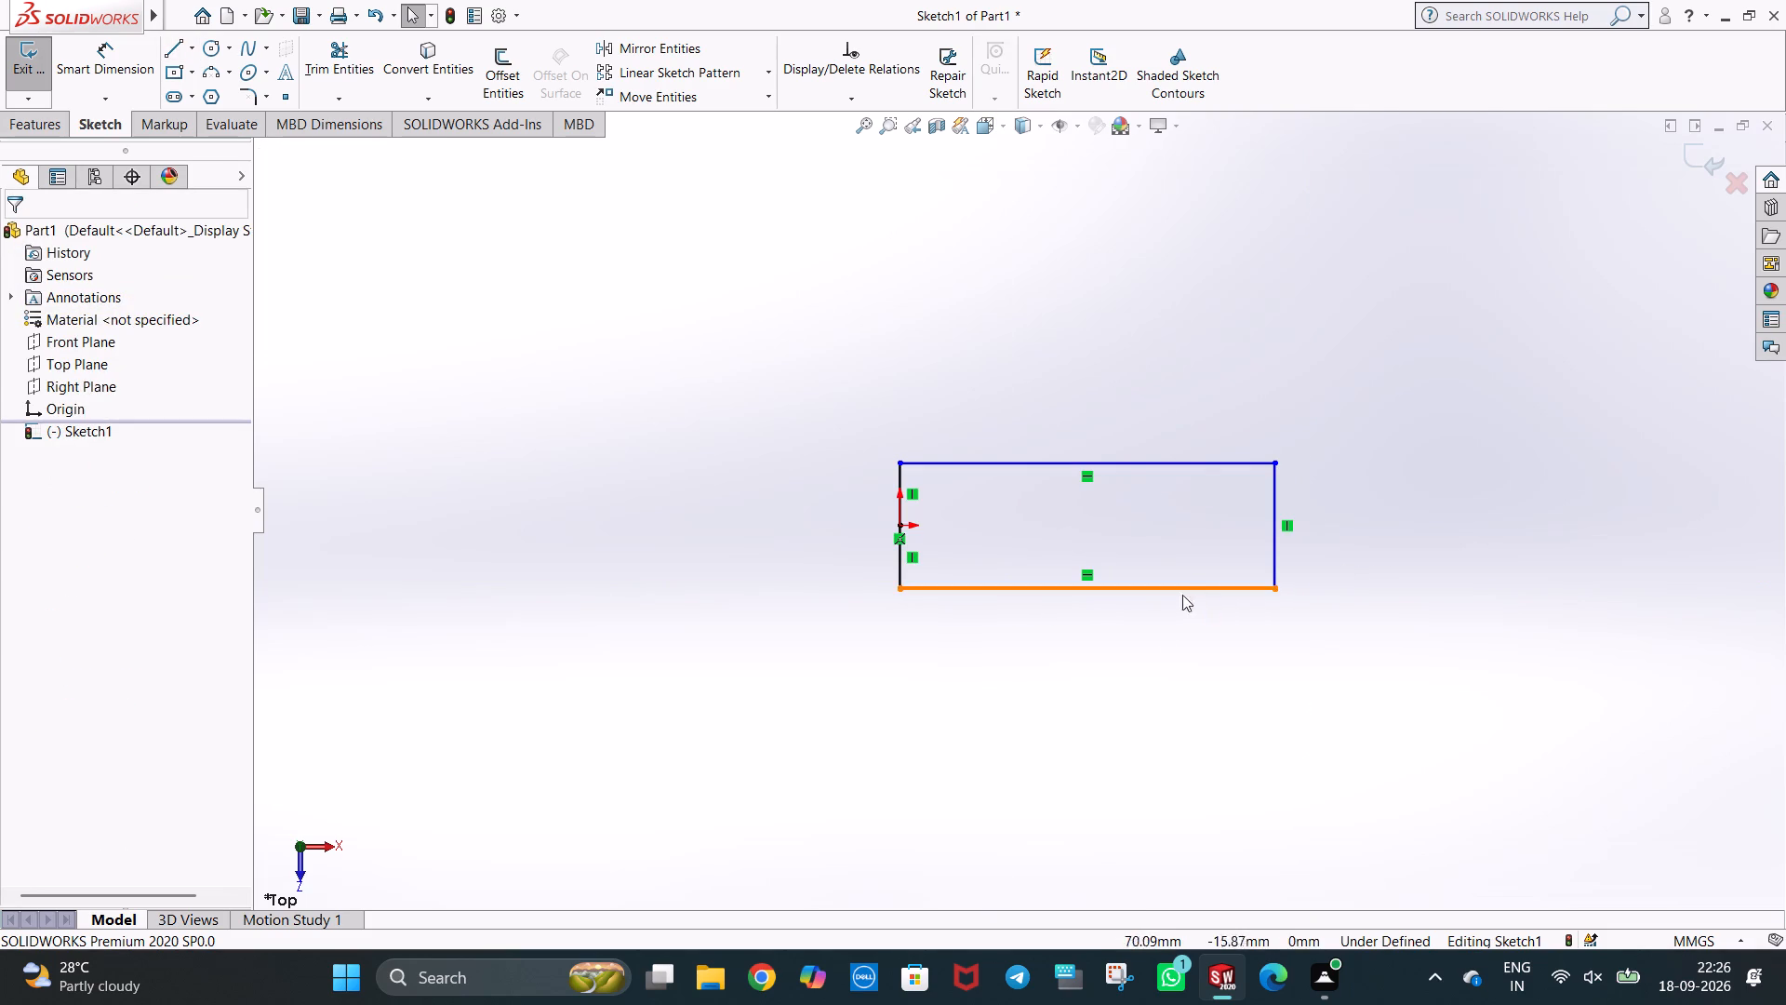
{"action": "scroll", "coordinate": [1196, 648], "scroll_direction": "down", "scroll_amount": 2}
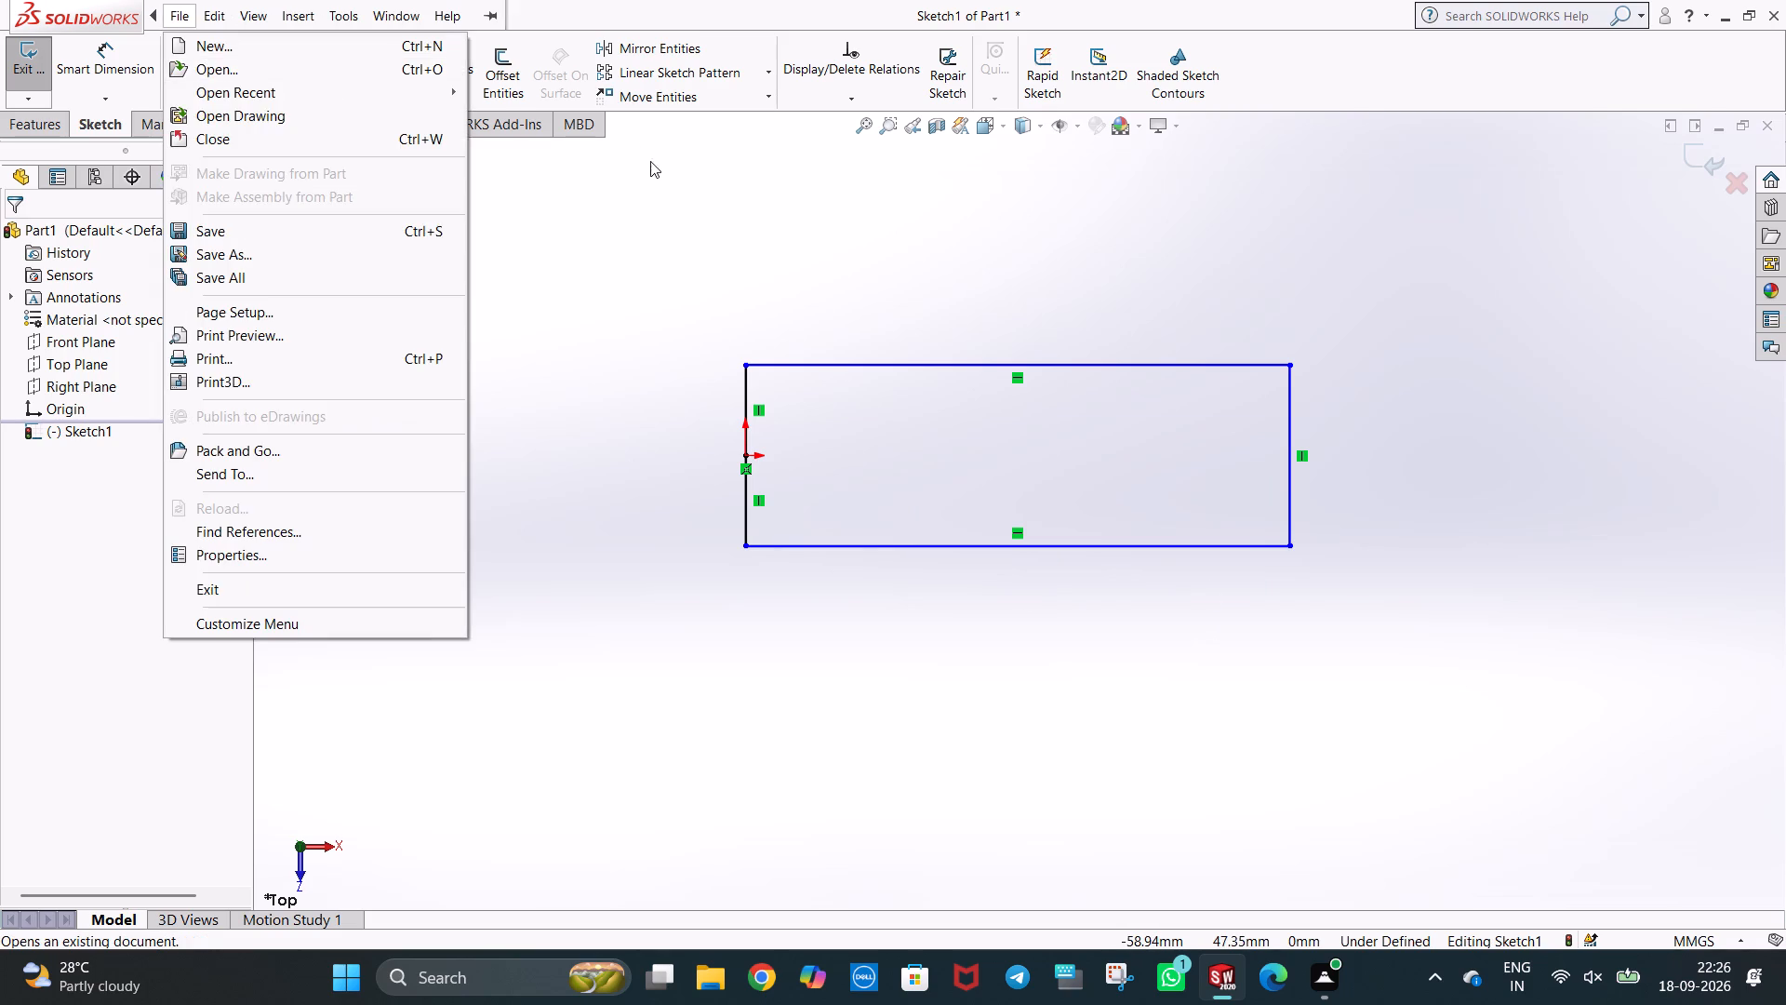
{"action": "left_click", "coordinate": [627, 189]}
{"action": "left_click", "coordinate": [187, 41]}
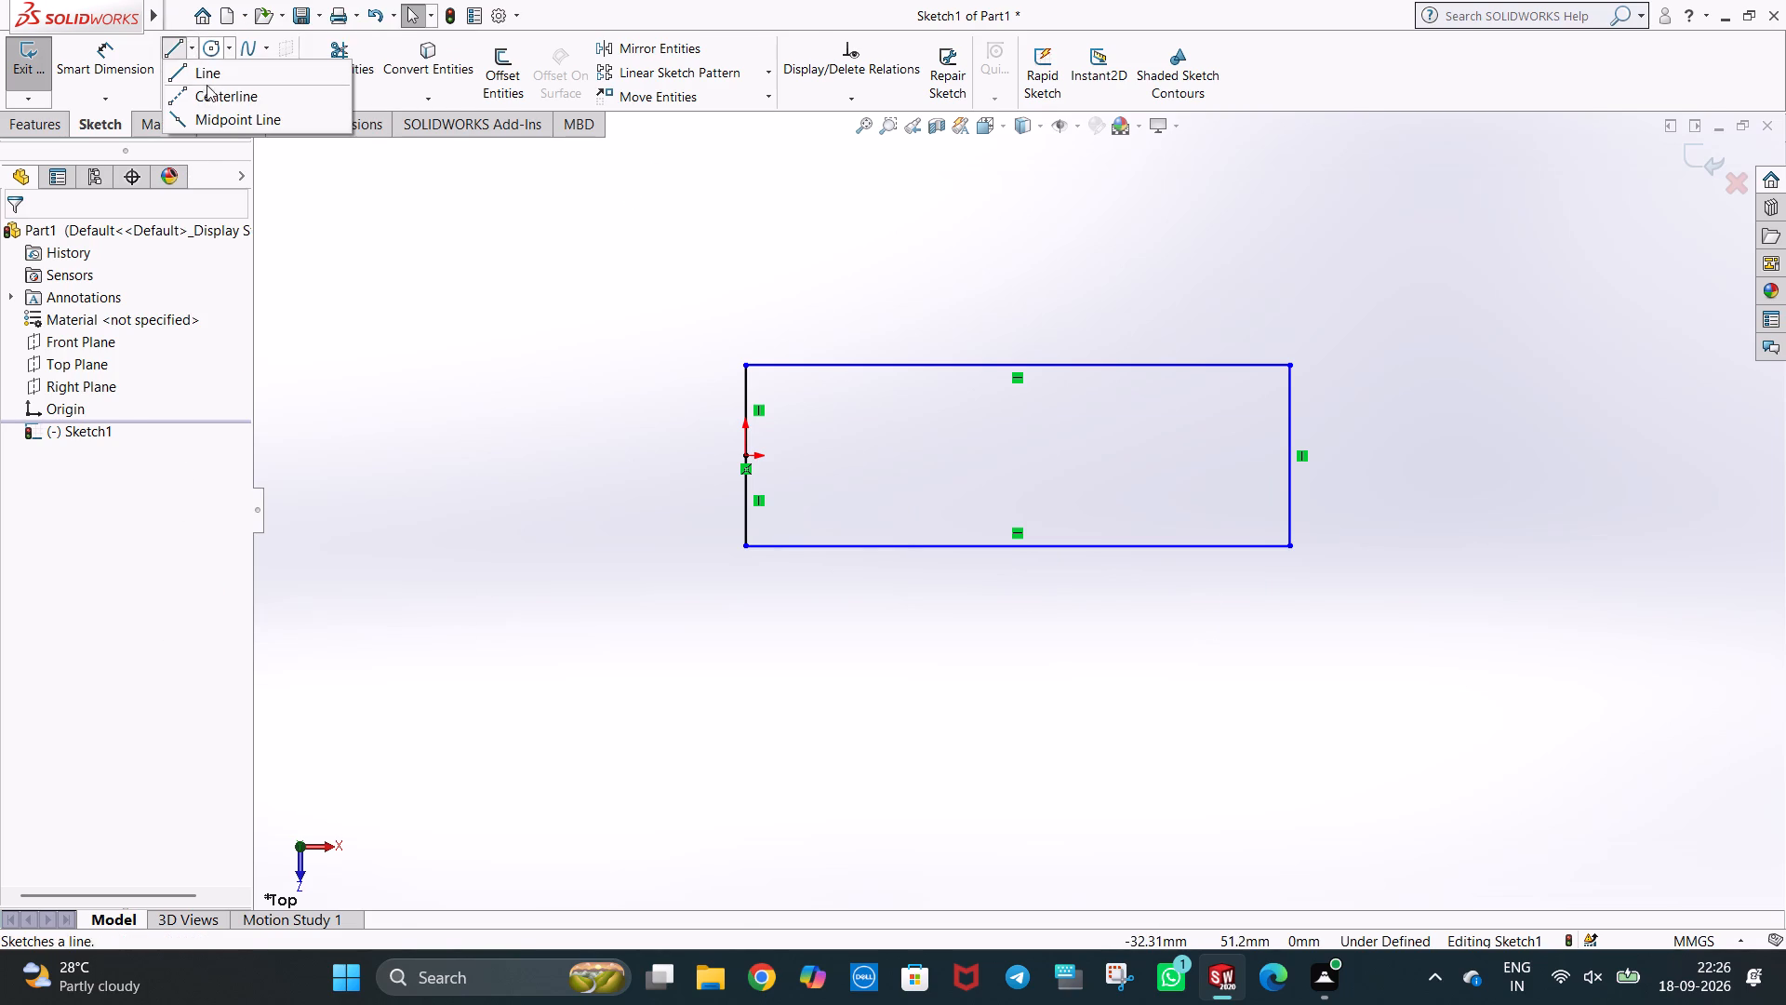
{"action": "left_click", "coordinate": [208, 87]}
{"action": "left_click", "coordinate": [746, 457]}
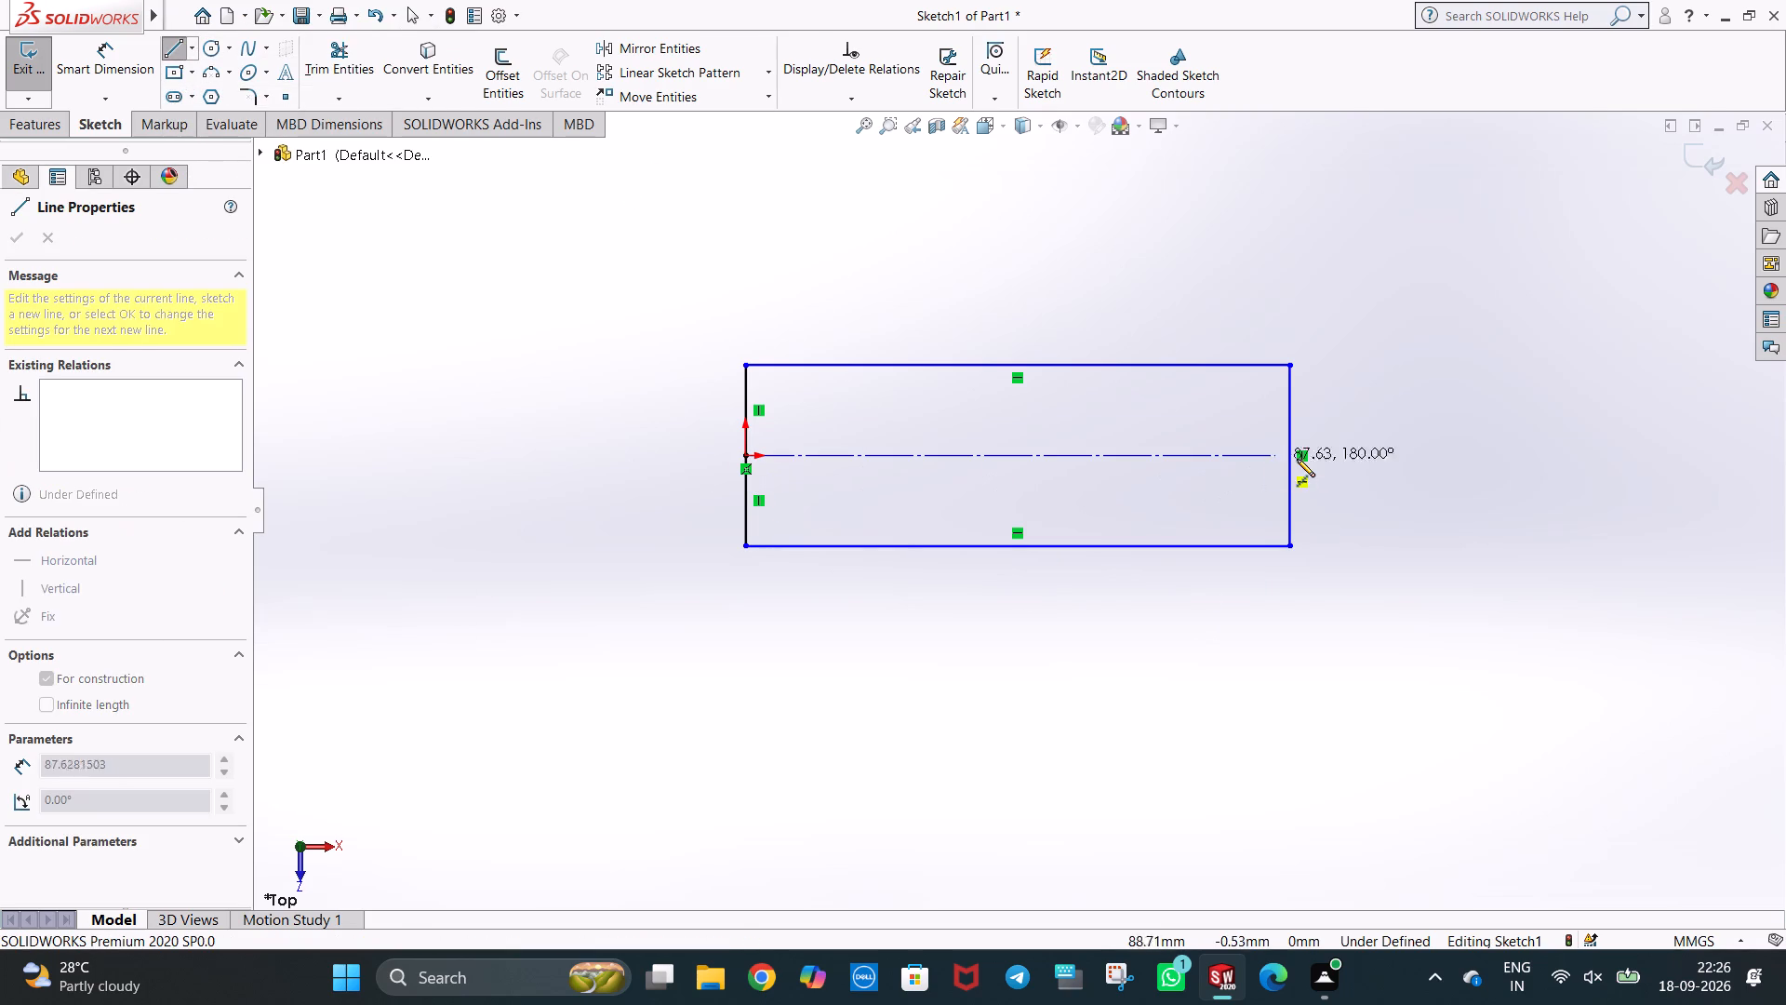
{"action": "left_click", "coordinate": [1290, 456]}
{"action": "key", "text": "Escape"}
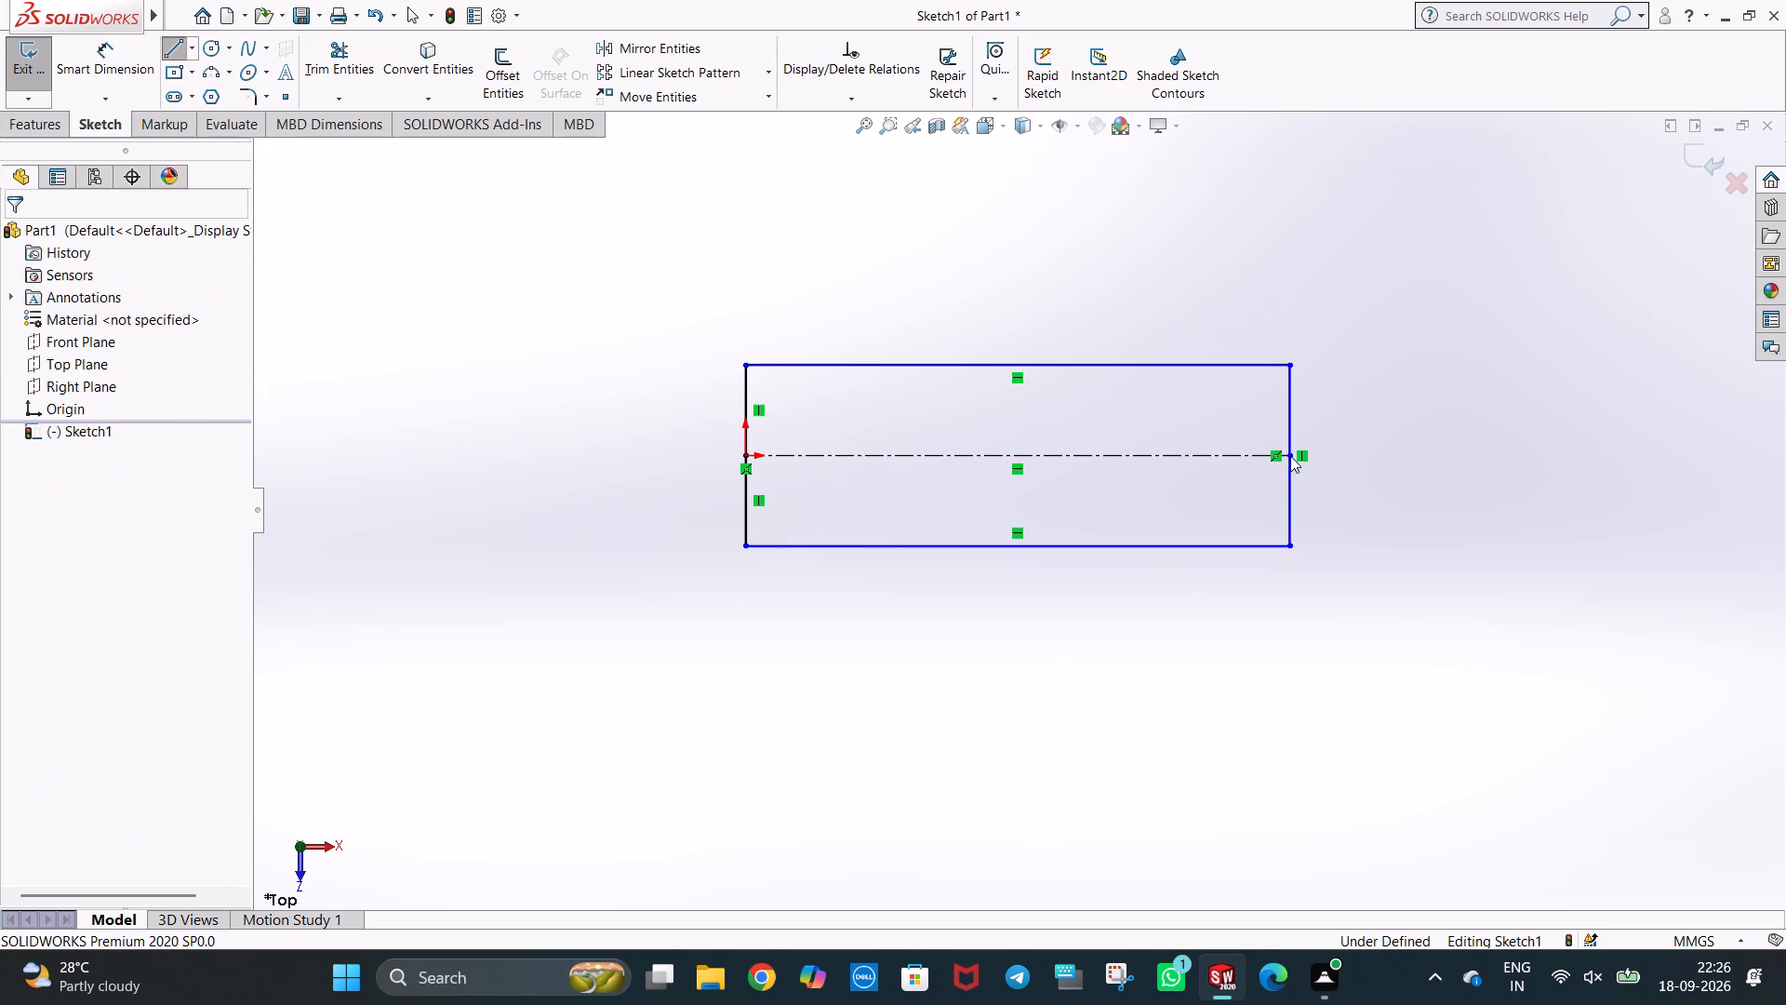
Delete the vertical line that forms the rectangle's right side.
{"action": "key", "text": "Escape"}
{"action": "left_click", "coordinate": [1311, 496]}
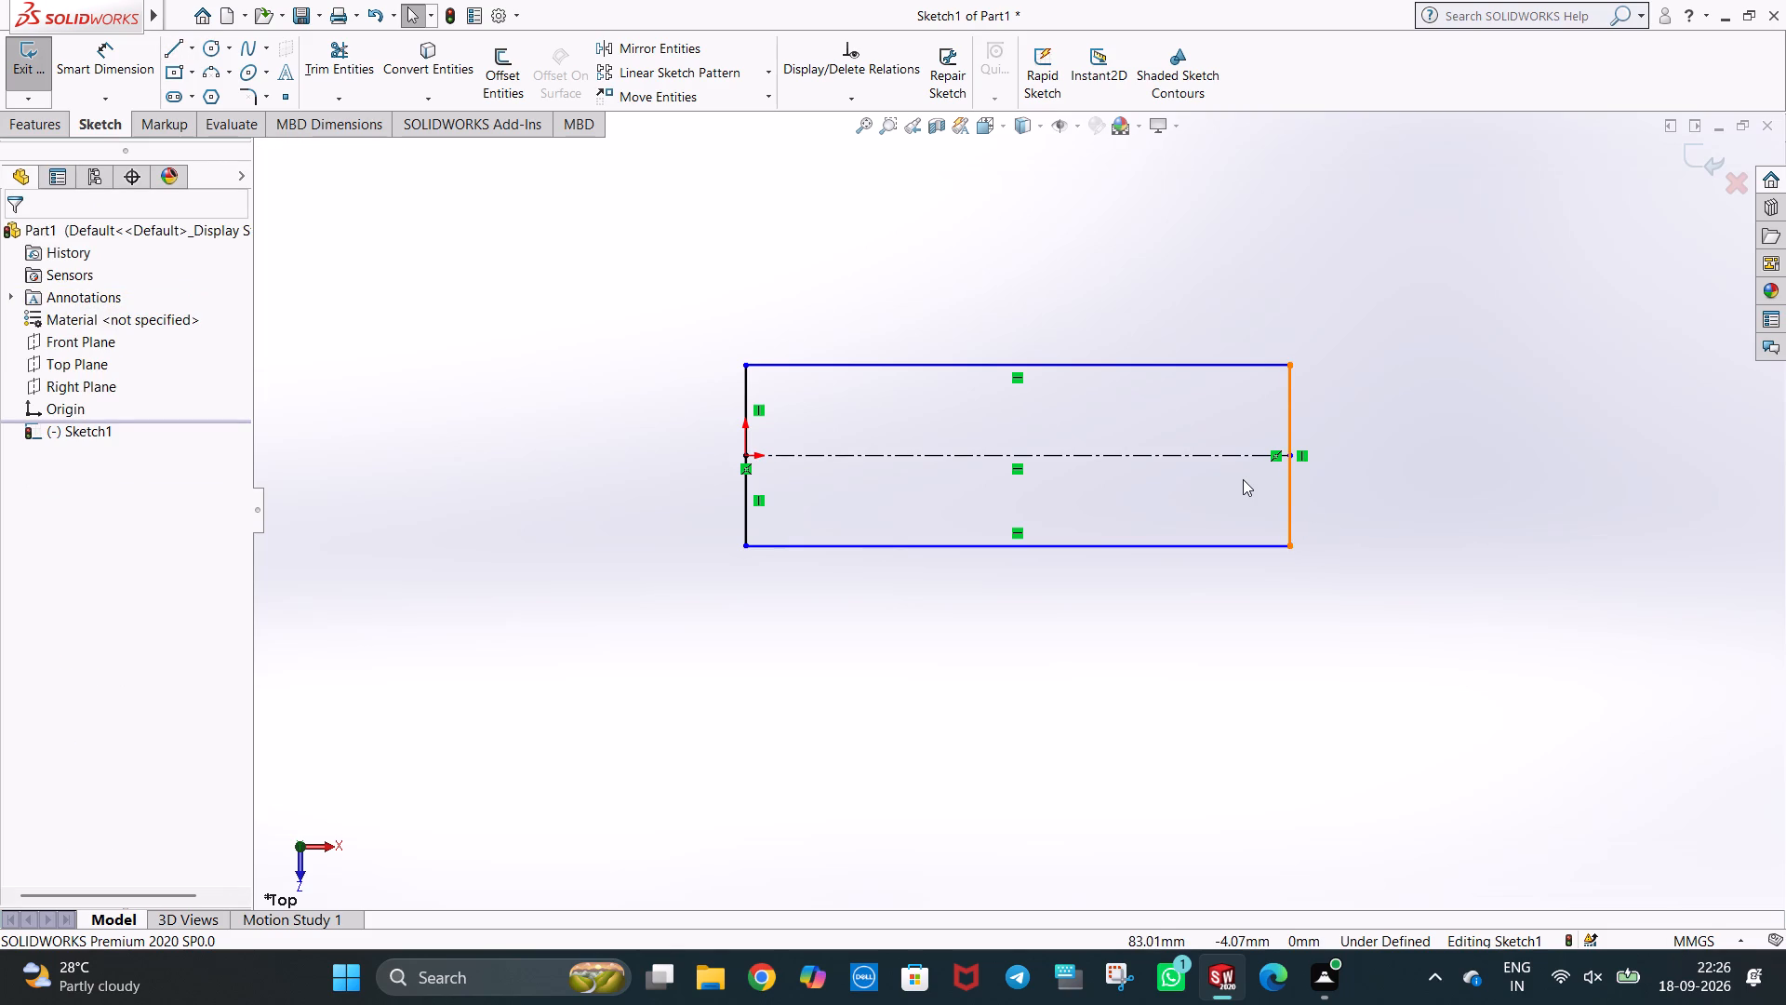
{"action": "scroll", "coordinate": [1265, 480], "scroll_direction": "down", "scroll_amount": 1}
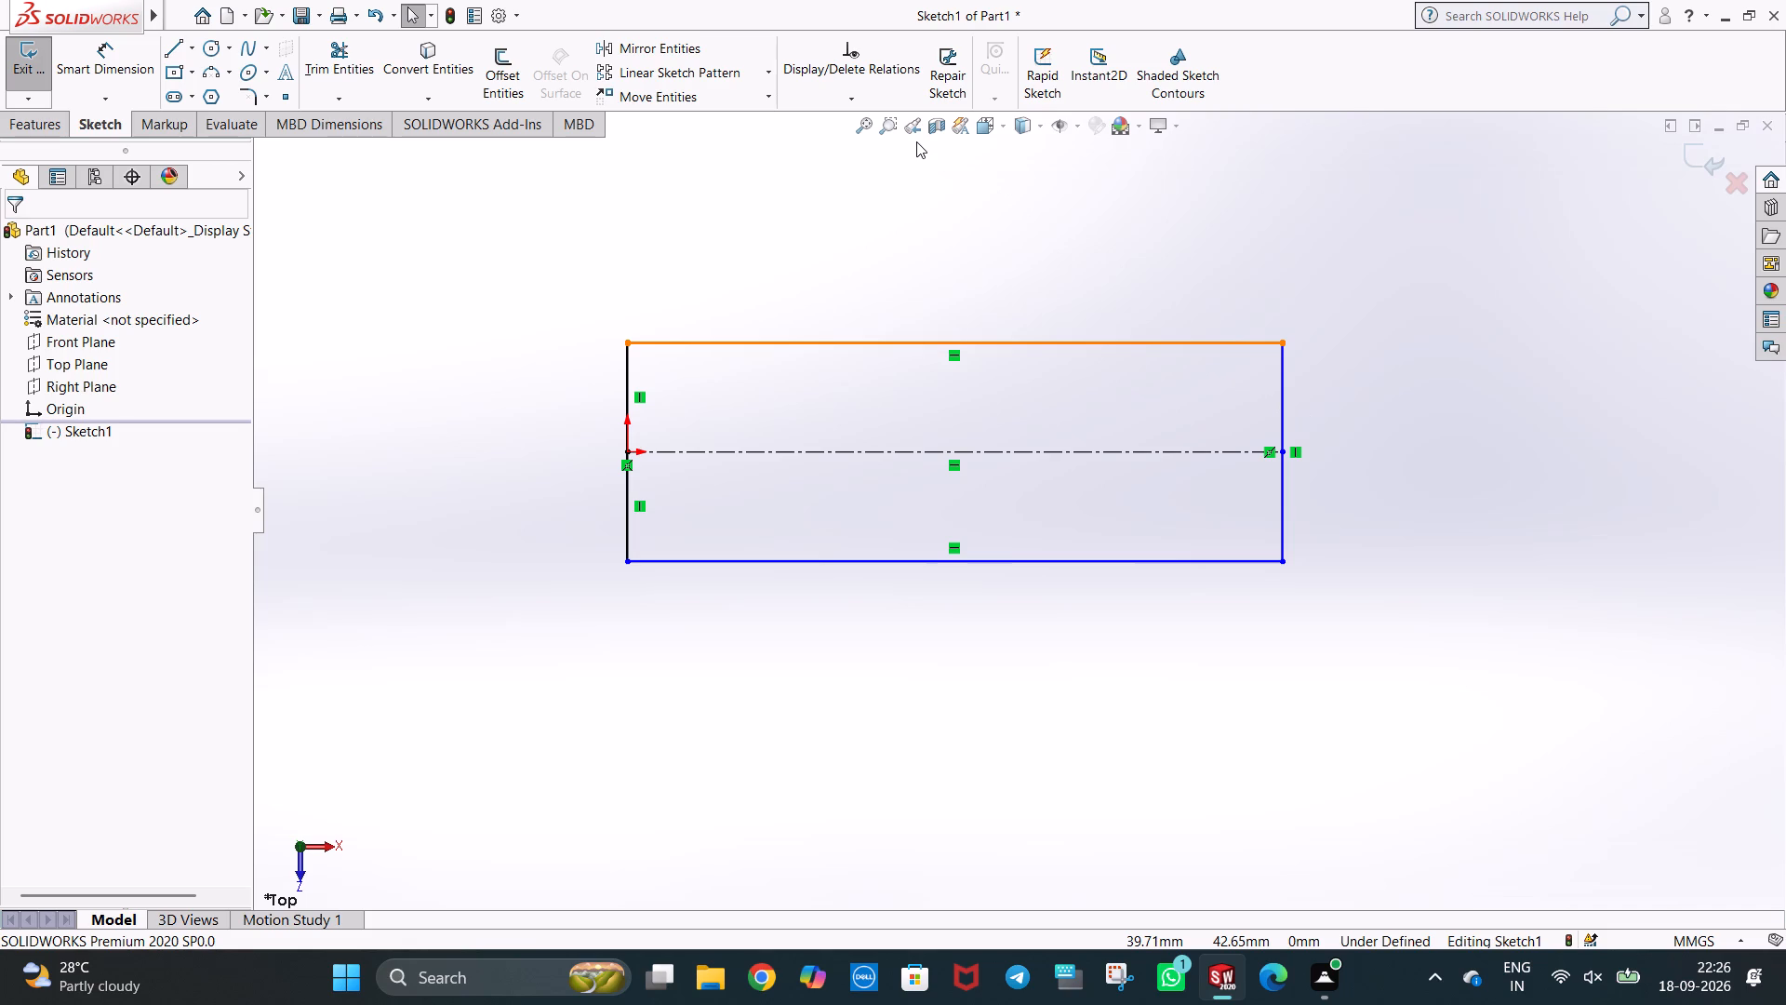
{"action": "left_click", "coordinate": [784, 259]}
{"action": "left_click", "coordinate": [1286, 390]}
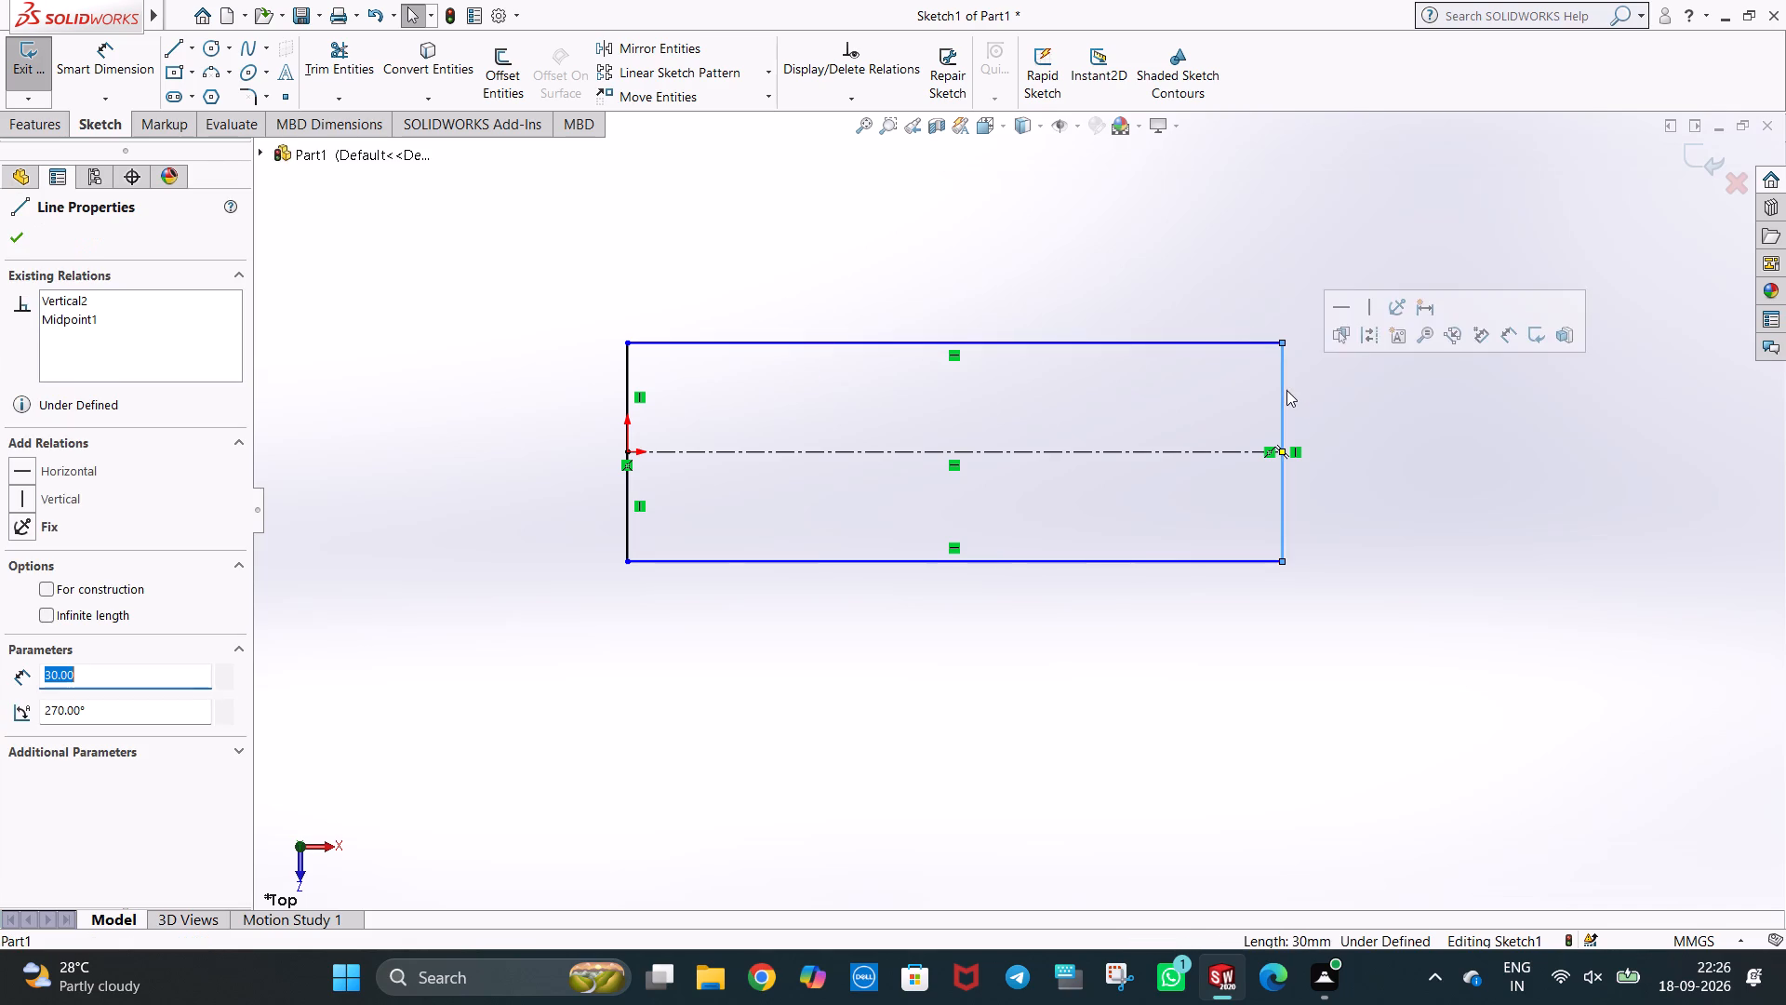
{"action": "key", "text": "Delete"}
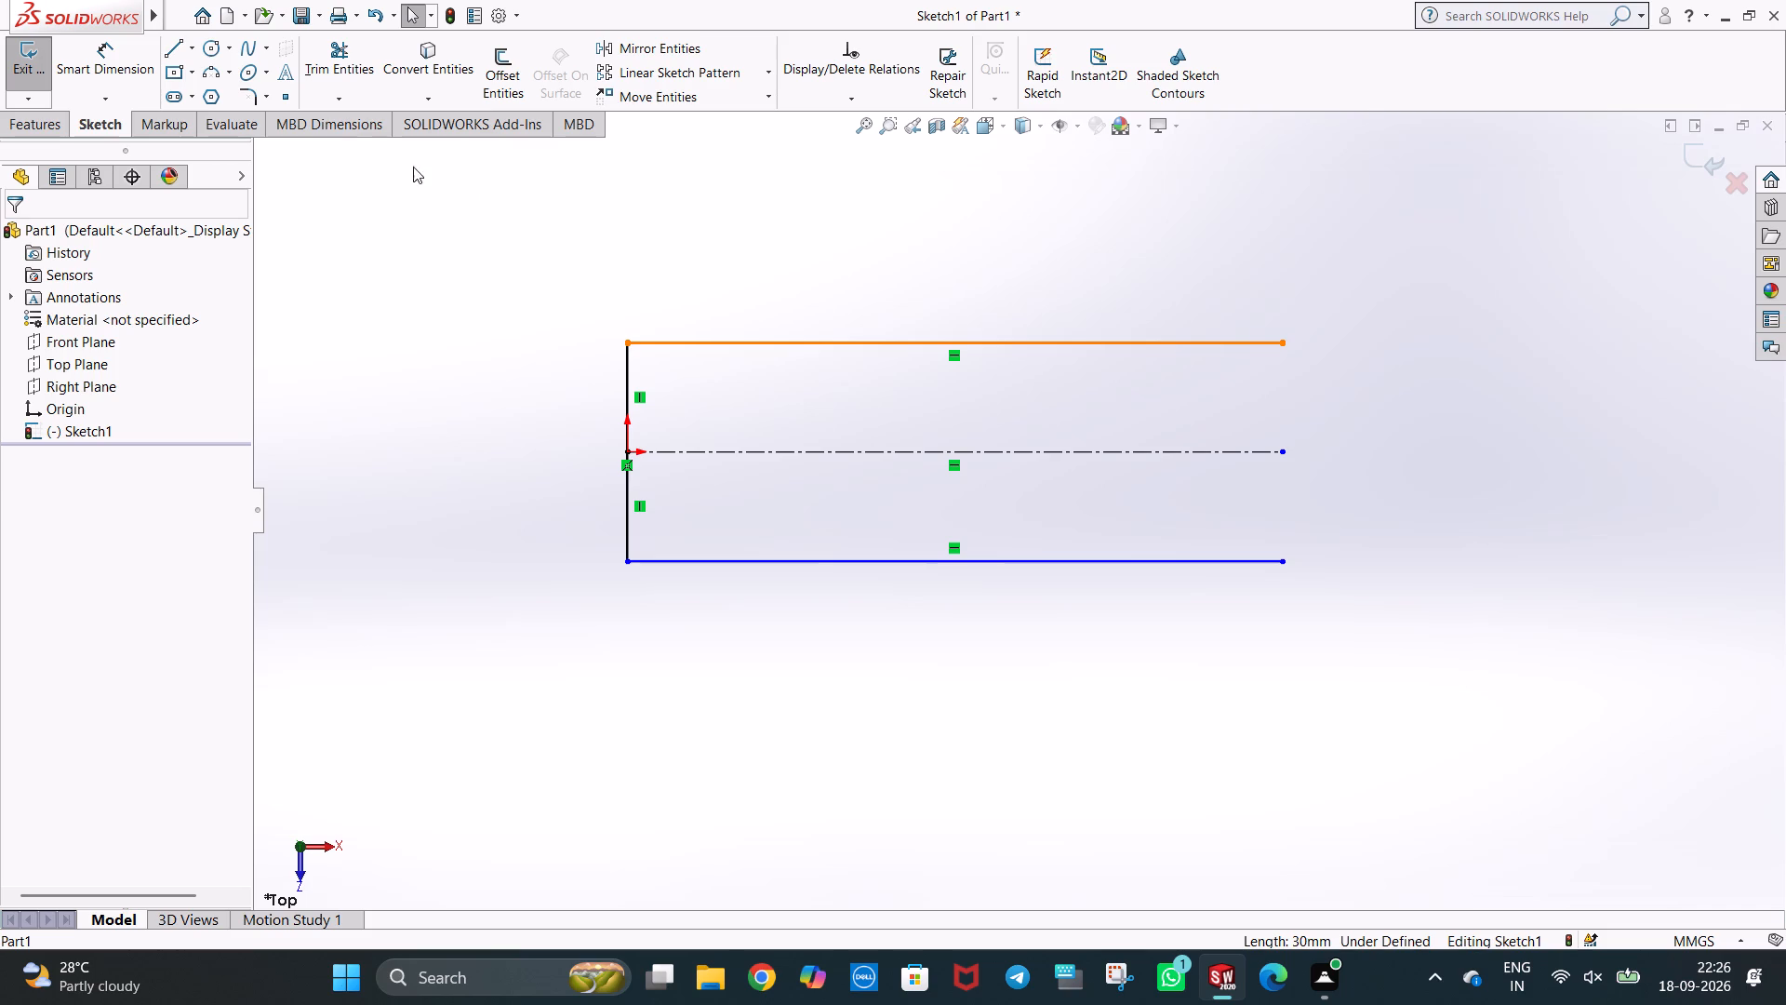
Draw a vertical line down from the upper horizontal line's right endpoint and set its length to 10 mm.
{"action": "left_click", "coordinate": [176, 53]}
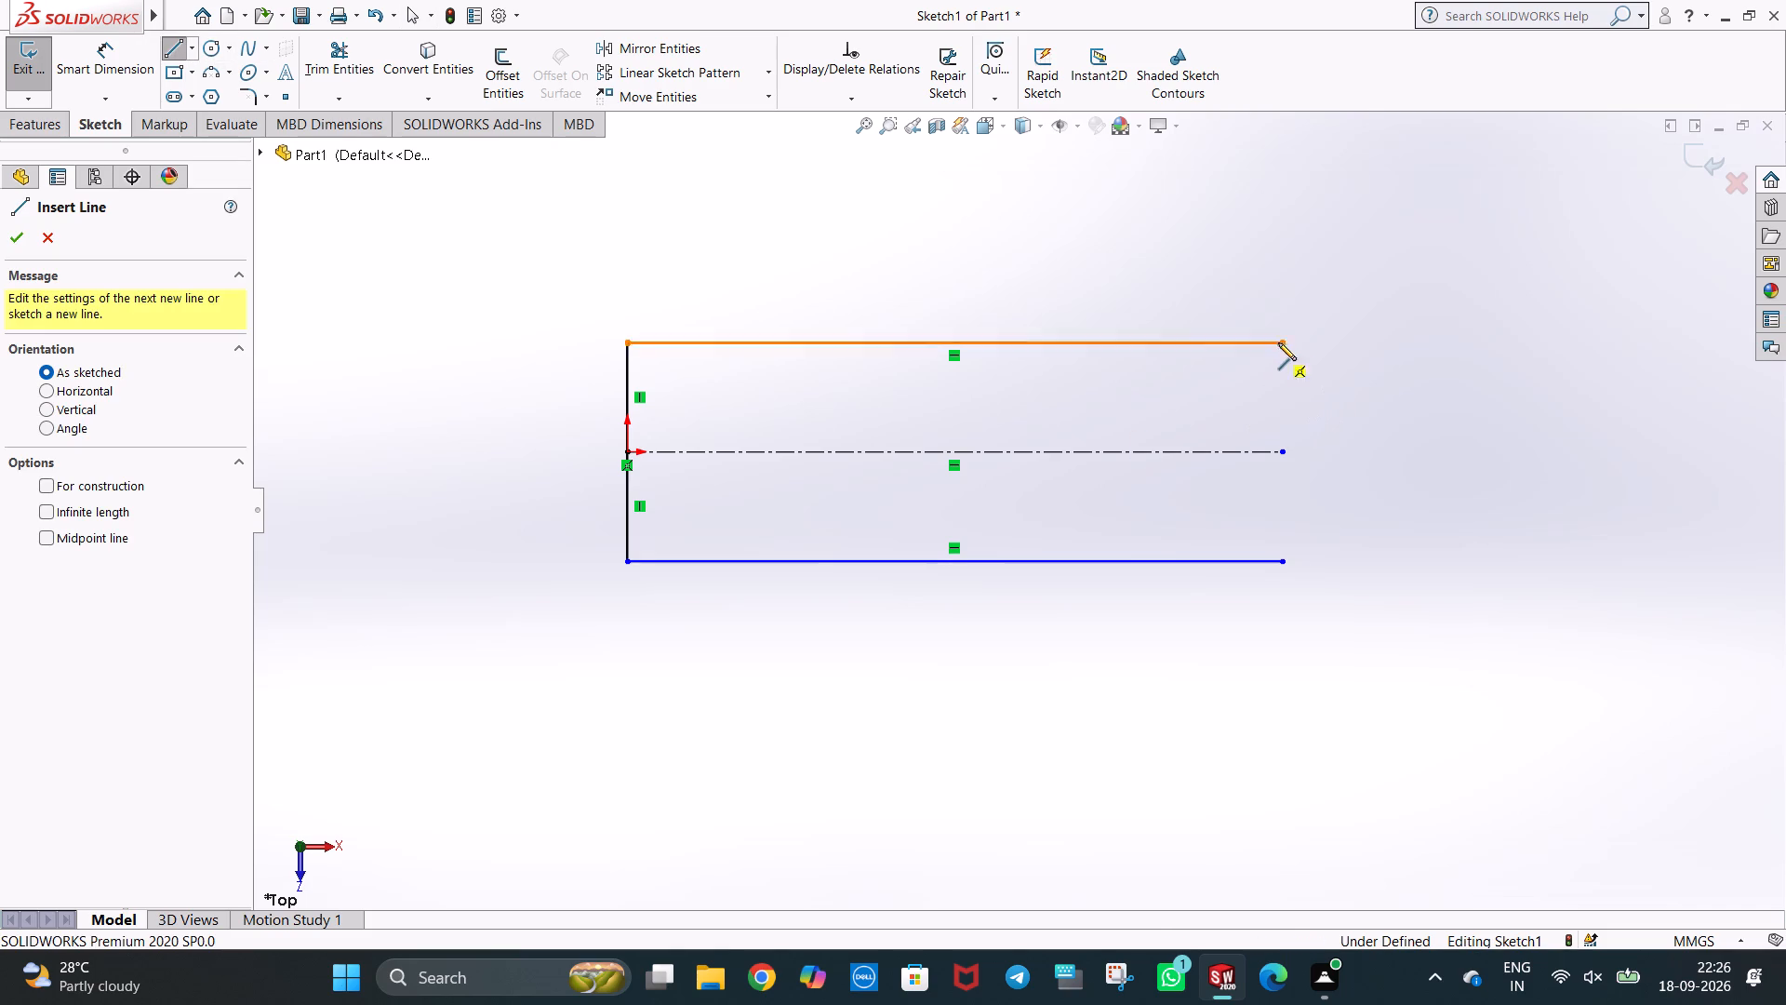
{"action": "left_click", "coordinate": [1281, 340]}
{"action": "left_click", "coordinate": [1282, 390]}
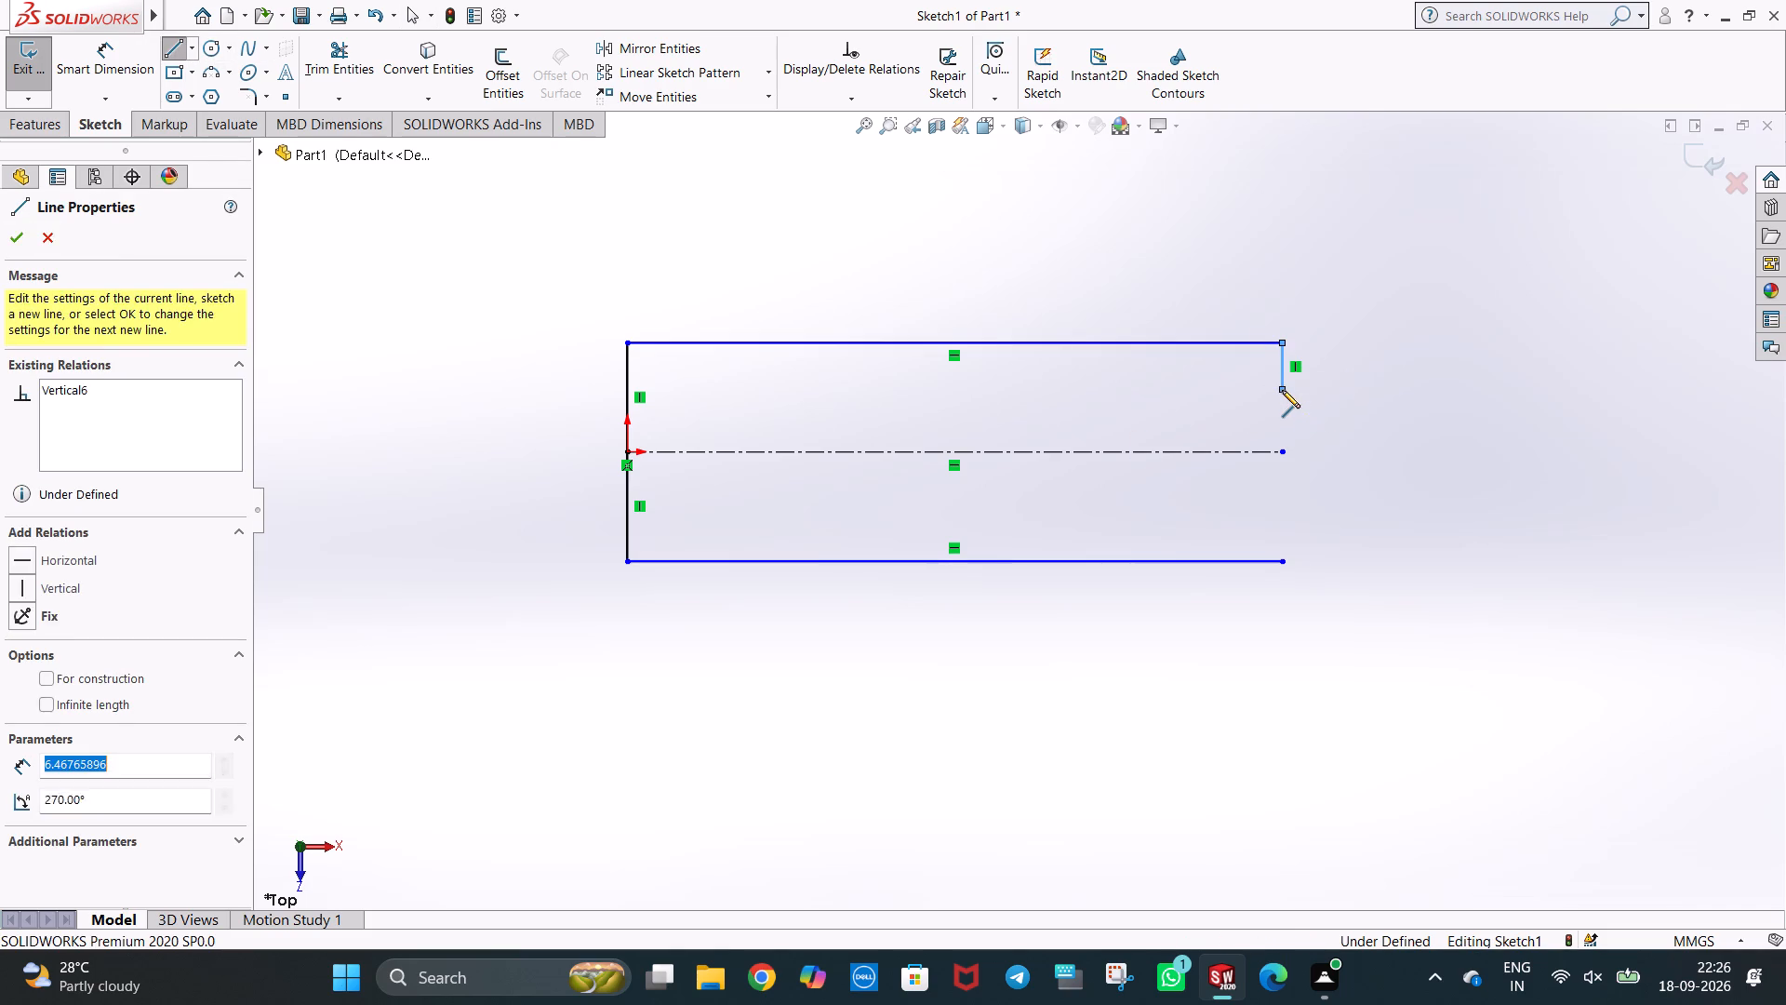
{"action": "key", "text": "Escape"}
{"action": "left_click", "coordinate": [1391, 416]}
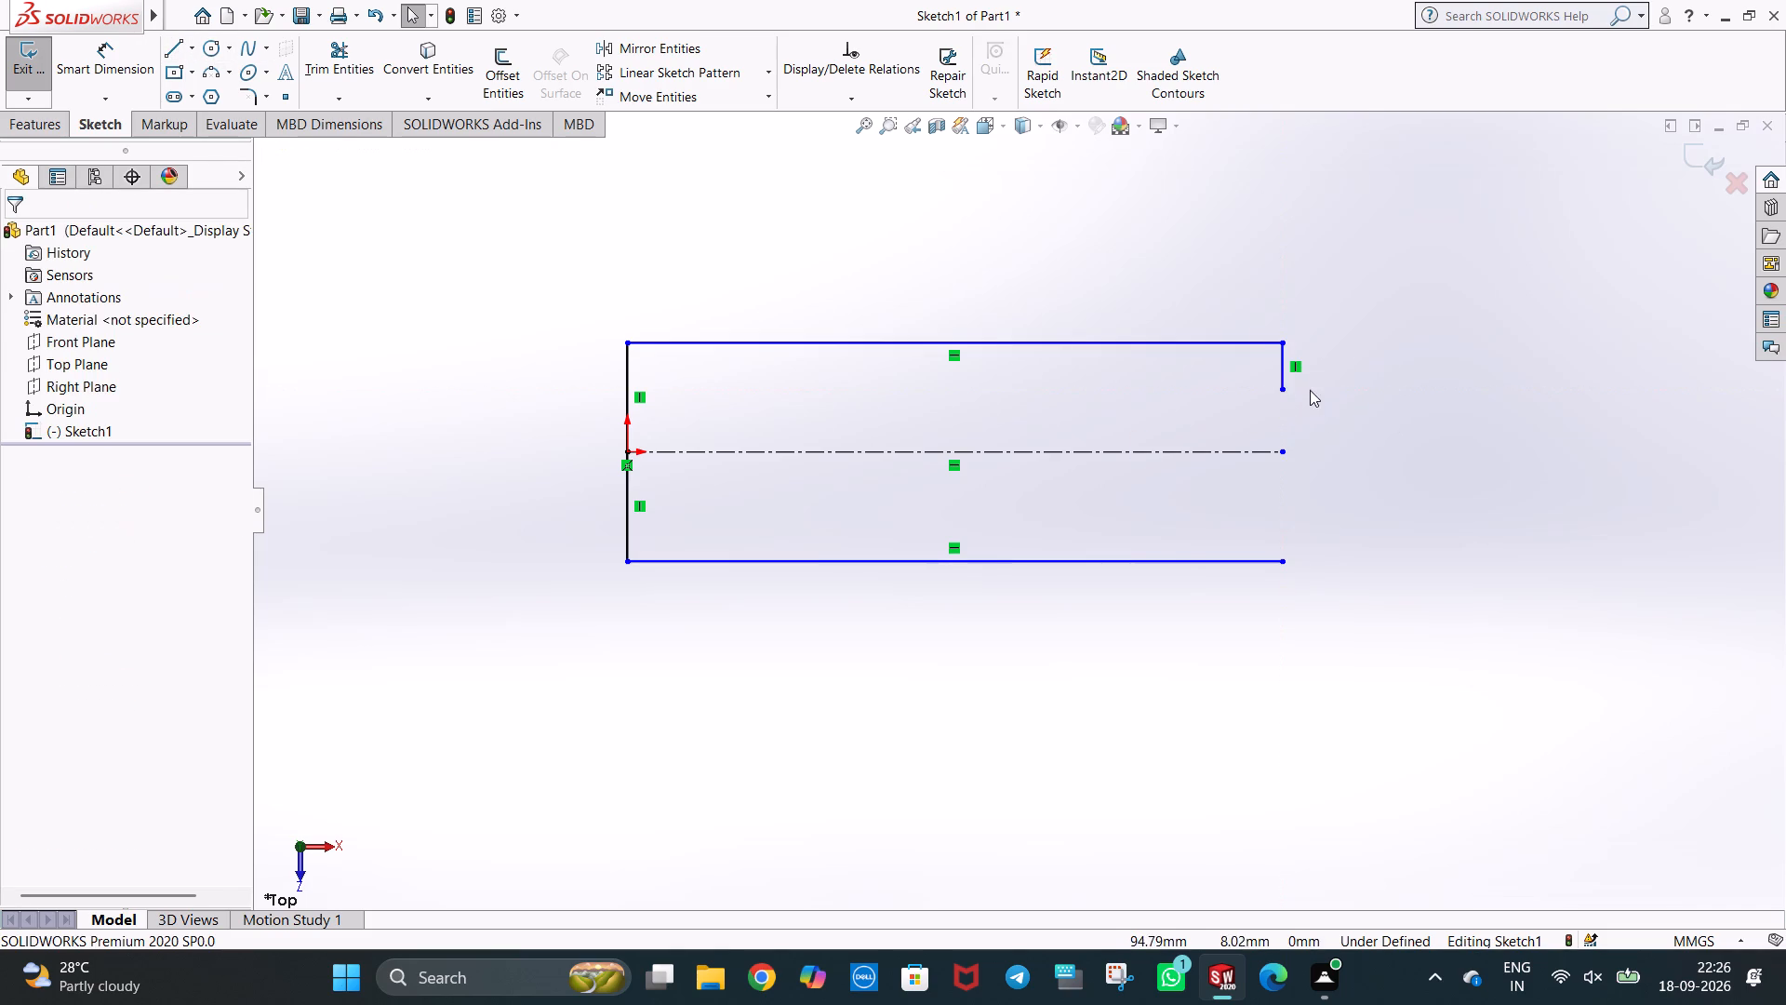
{"action": "left_click", "coordinate": [1283, 362]}
{"action": "type", "text": "10"}
{"action": "key", "text": "Return"}
{"action": "key", "text": "Escape"}
{"action": "left_click", "coordinate": [1439, 371]}
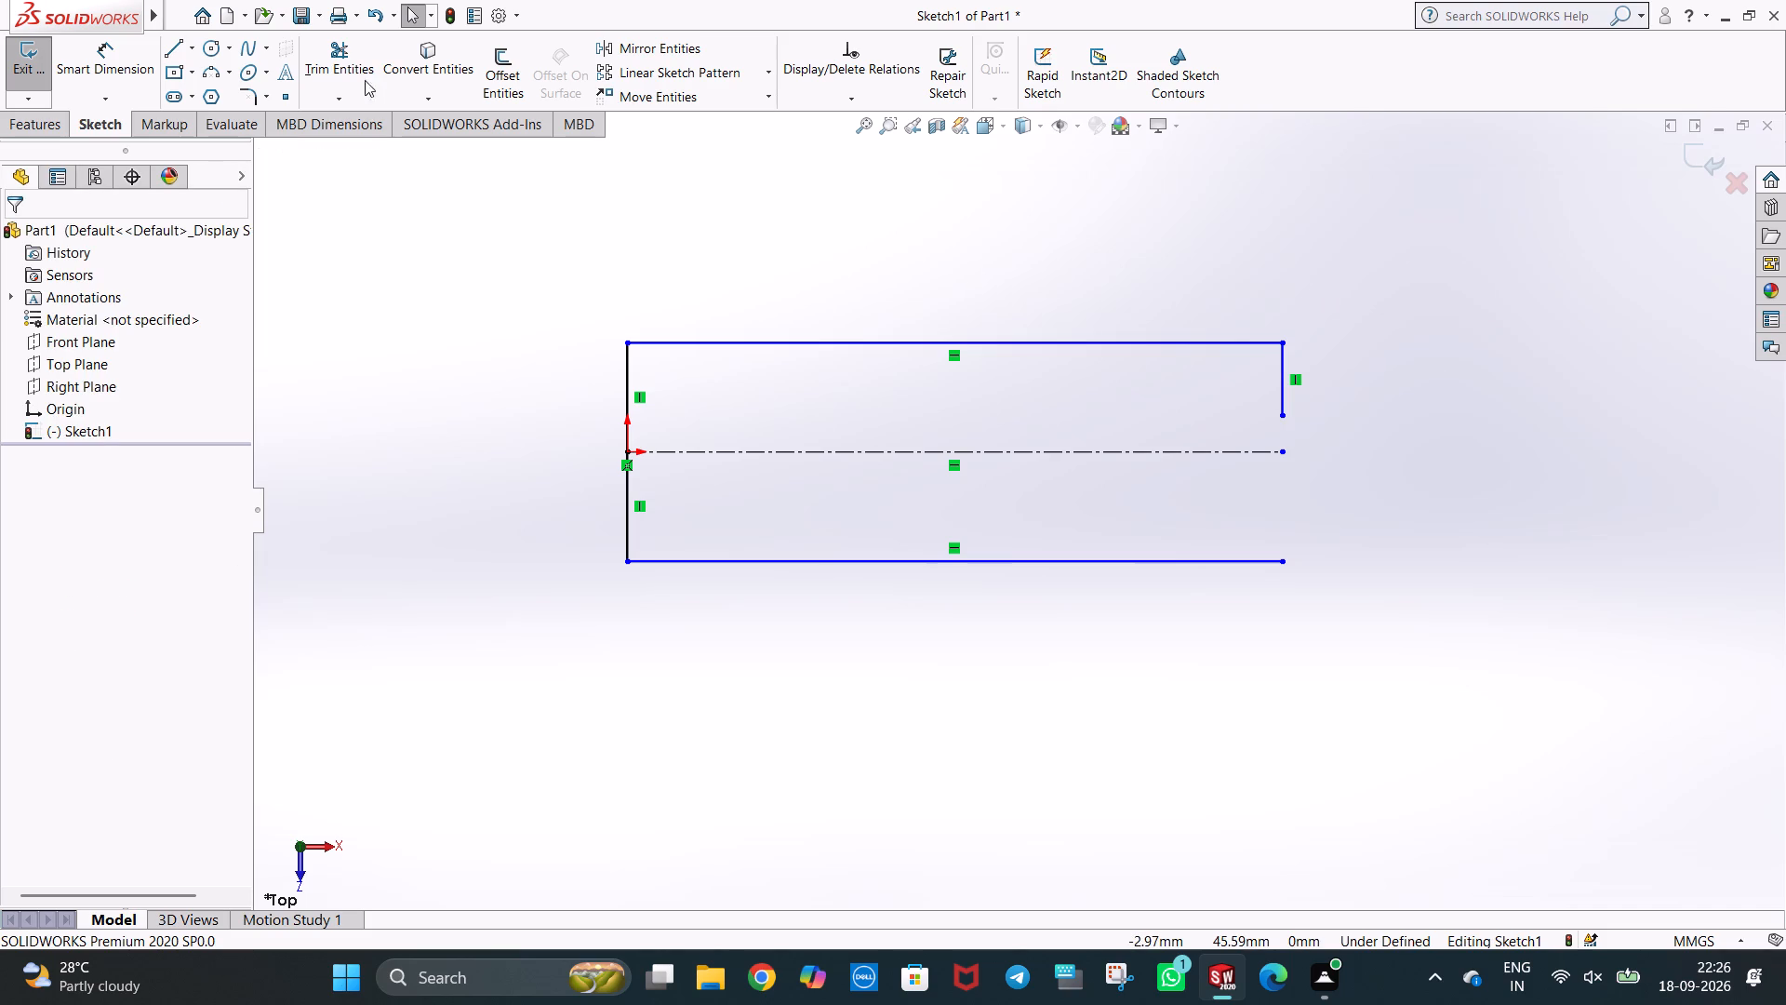
Start a notch from the short line's lower endpoint with a 10 mm horizontal line inward and a 10 mm vertical line down.
{"action": "left_click", "coordinate": [168, 56]}
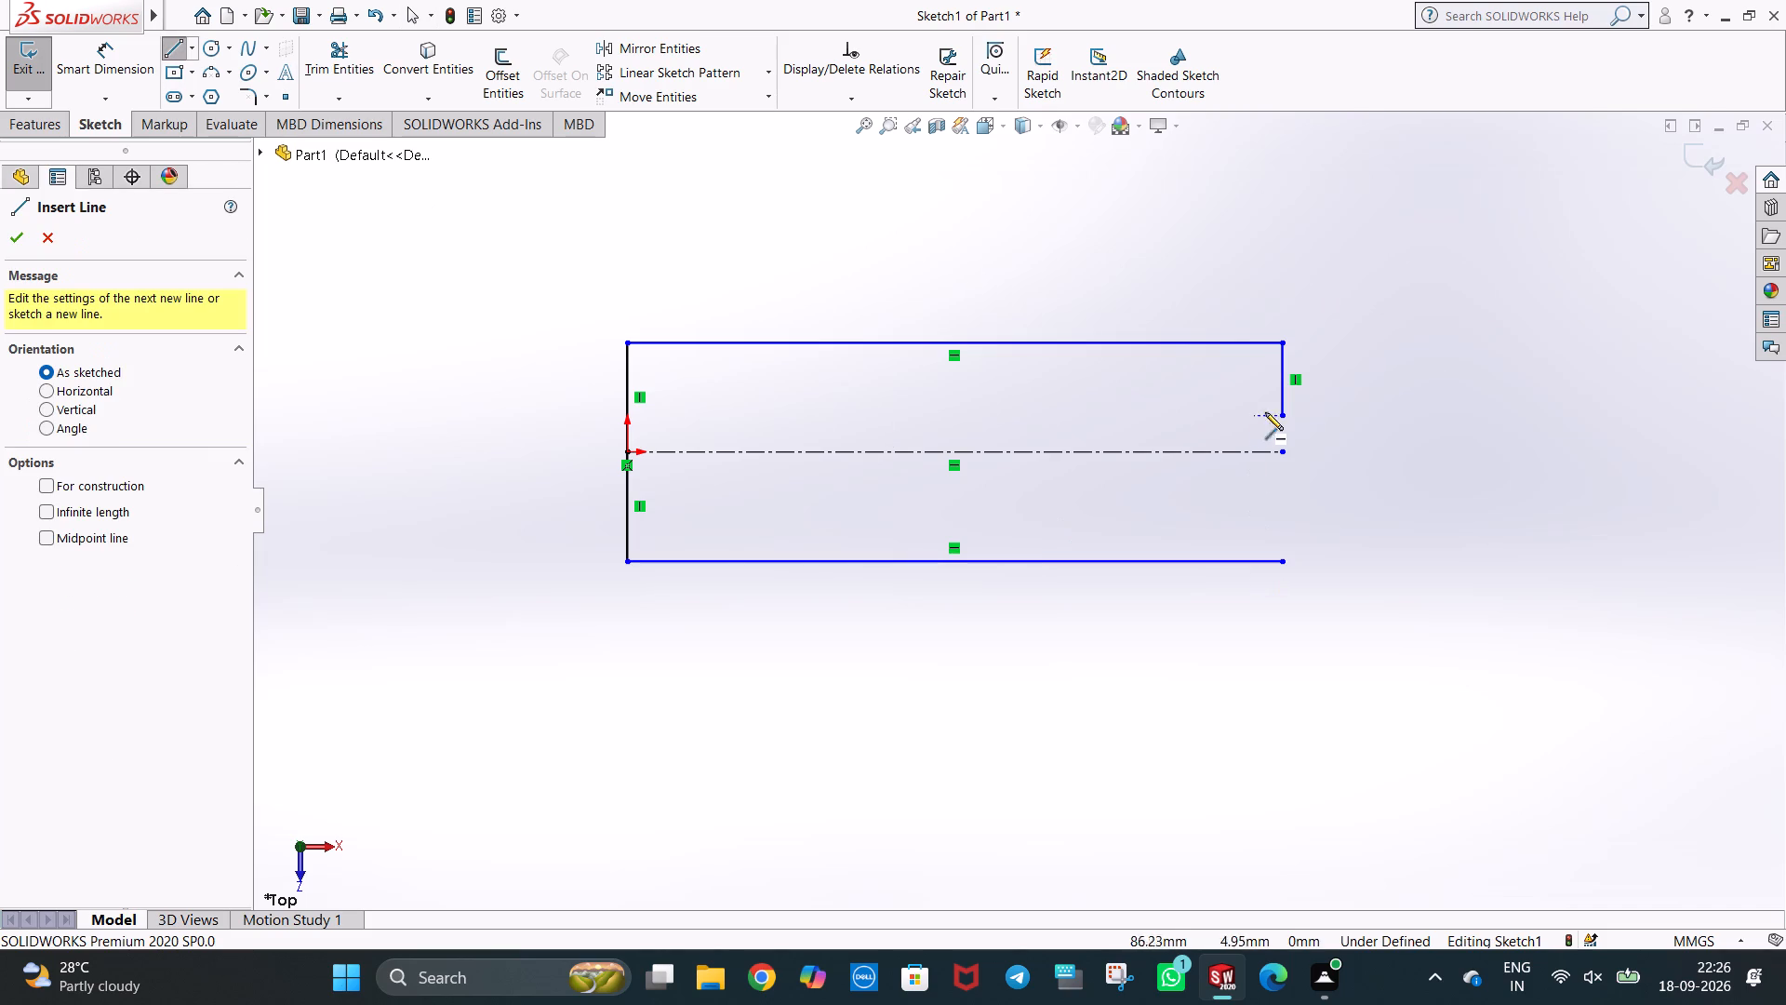
{"action": "left_click", "coordinate": [1280, 416]}
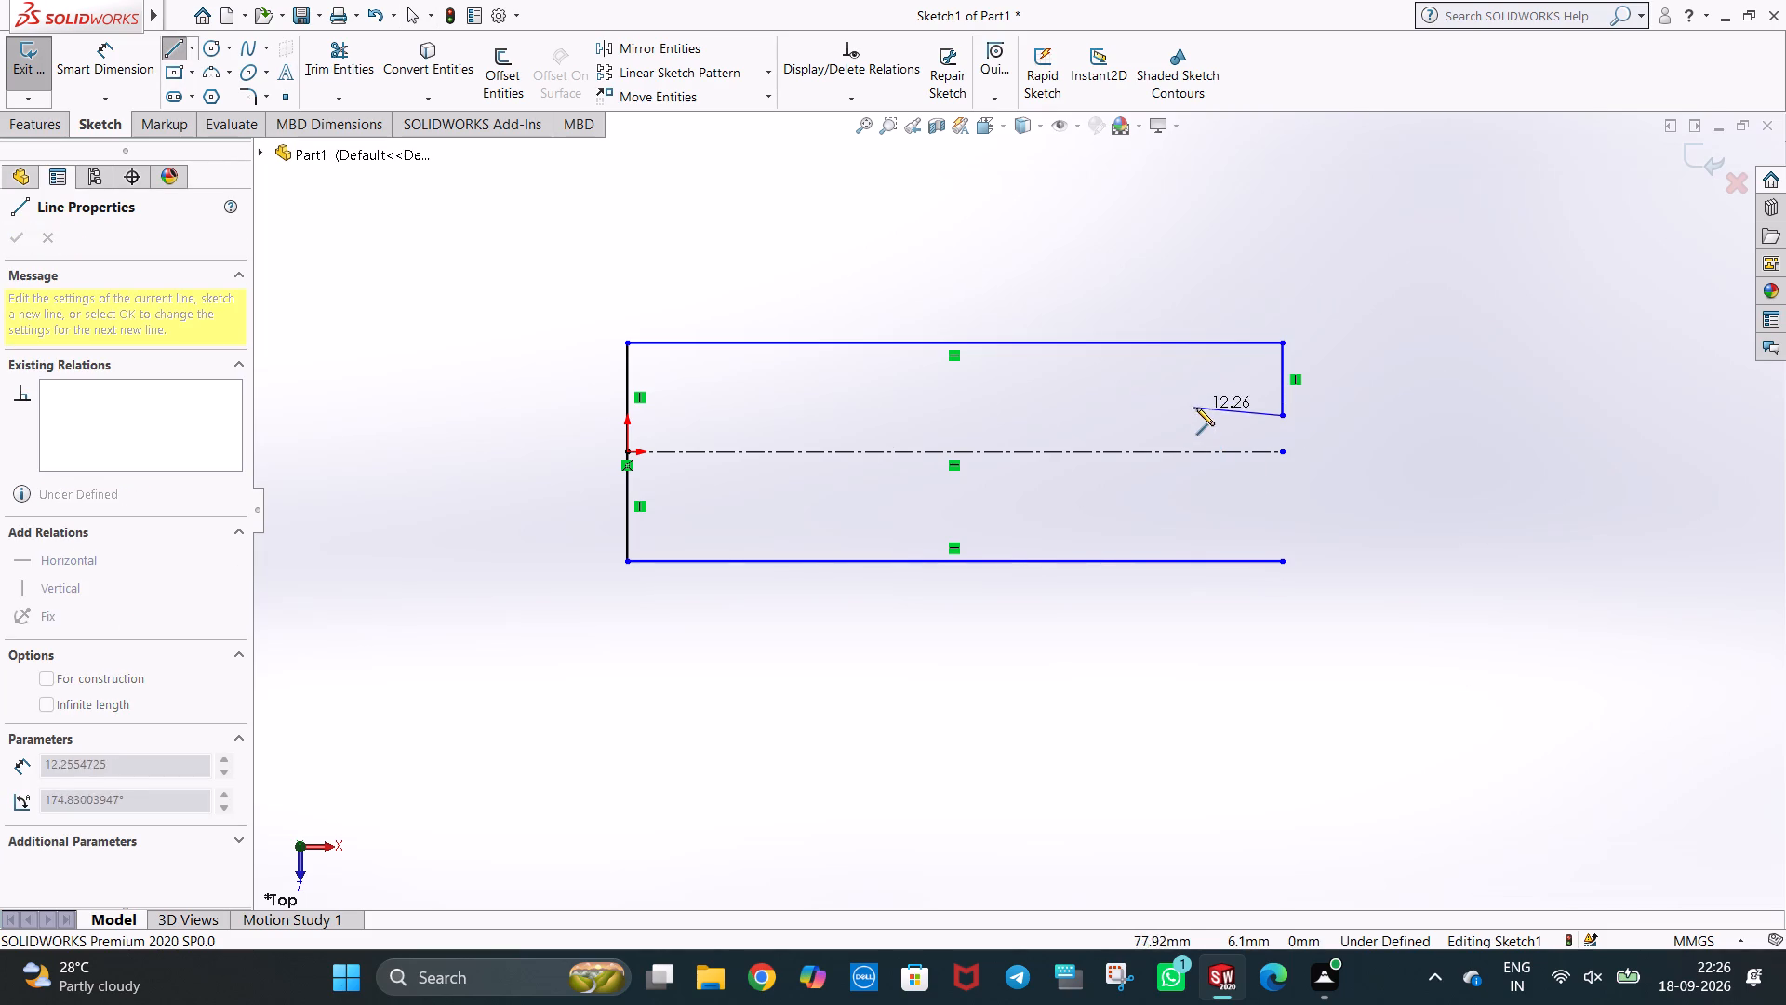
{"action": "left_click", "coordinate": [1206, 418]}
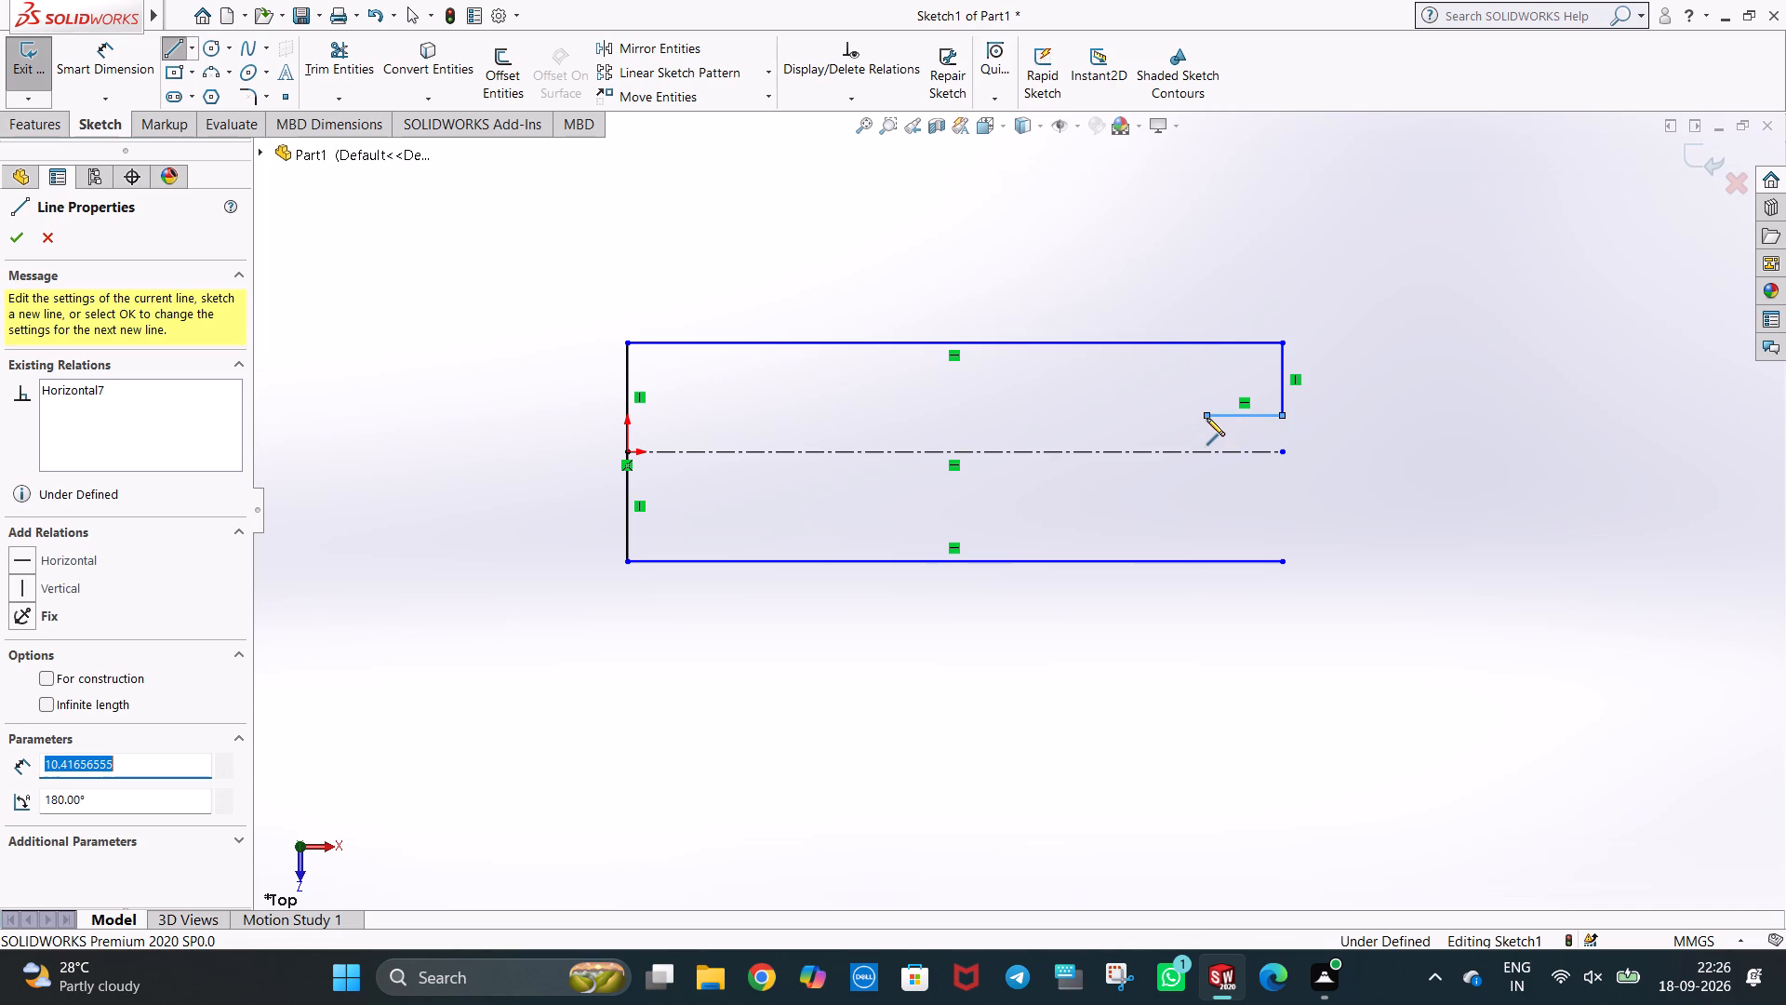
{"action": "type", "text": "10"}
{"action": "key", "text": "Return"}
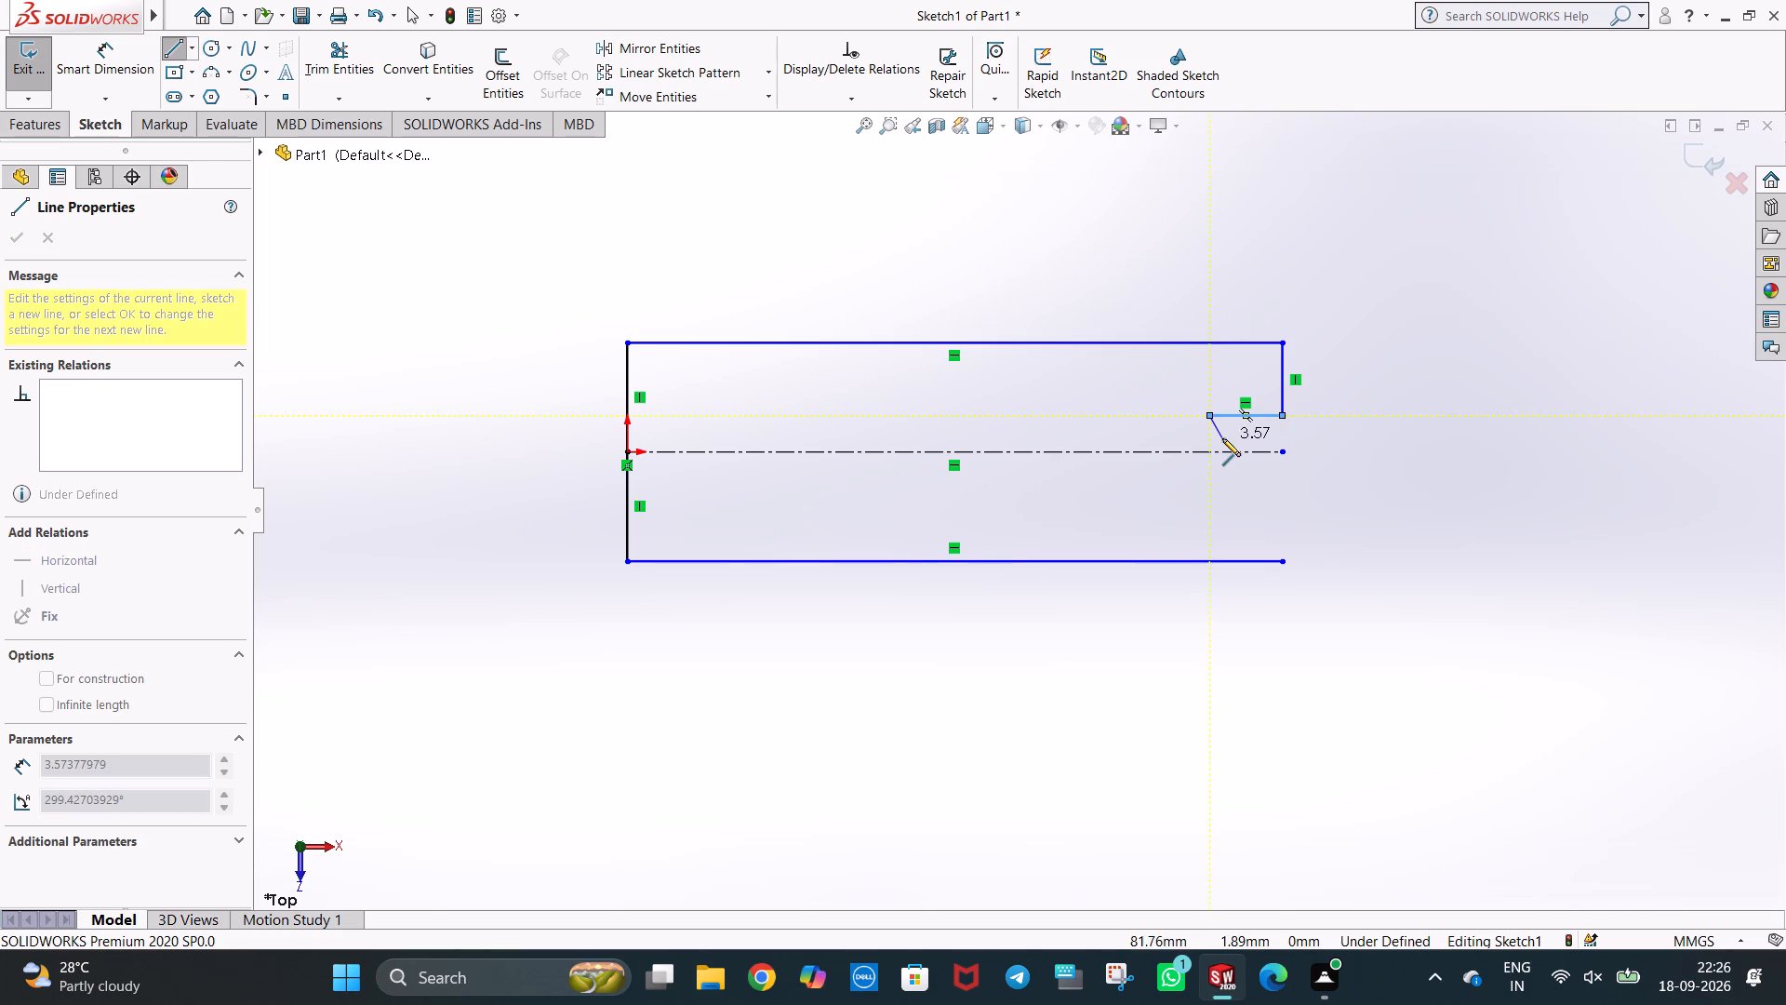
{"action": "left_click", "coordinate": [1209, 494]}
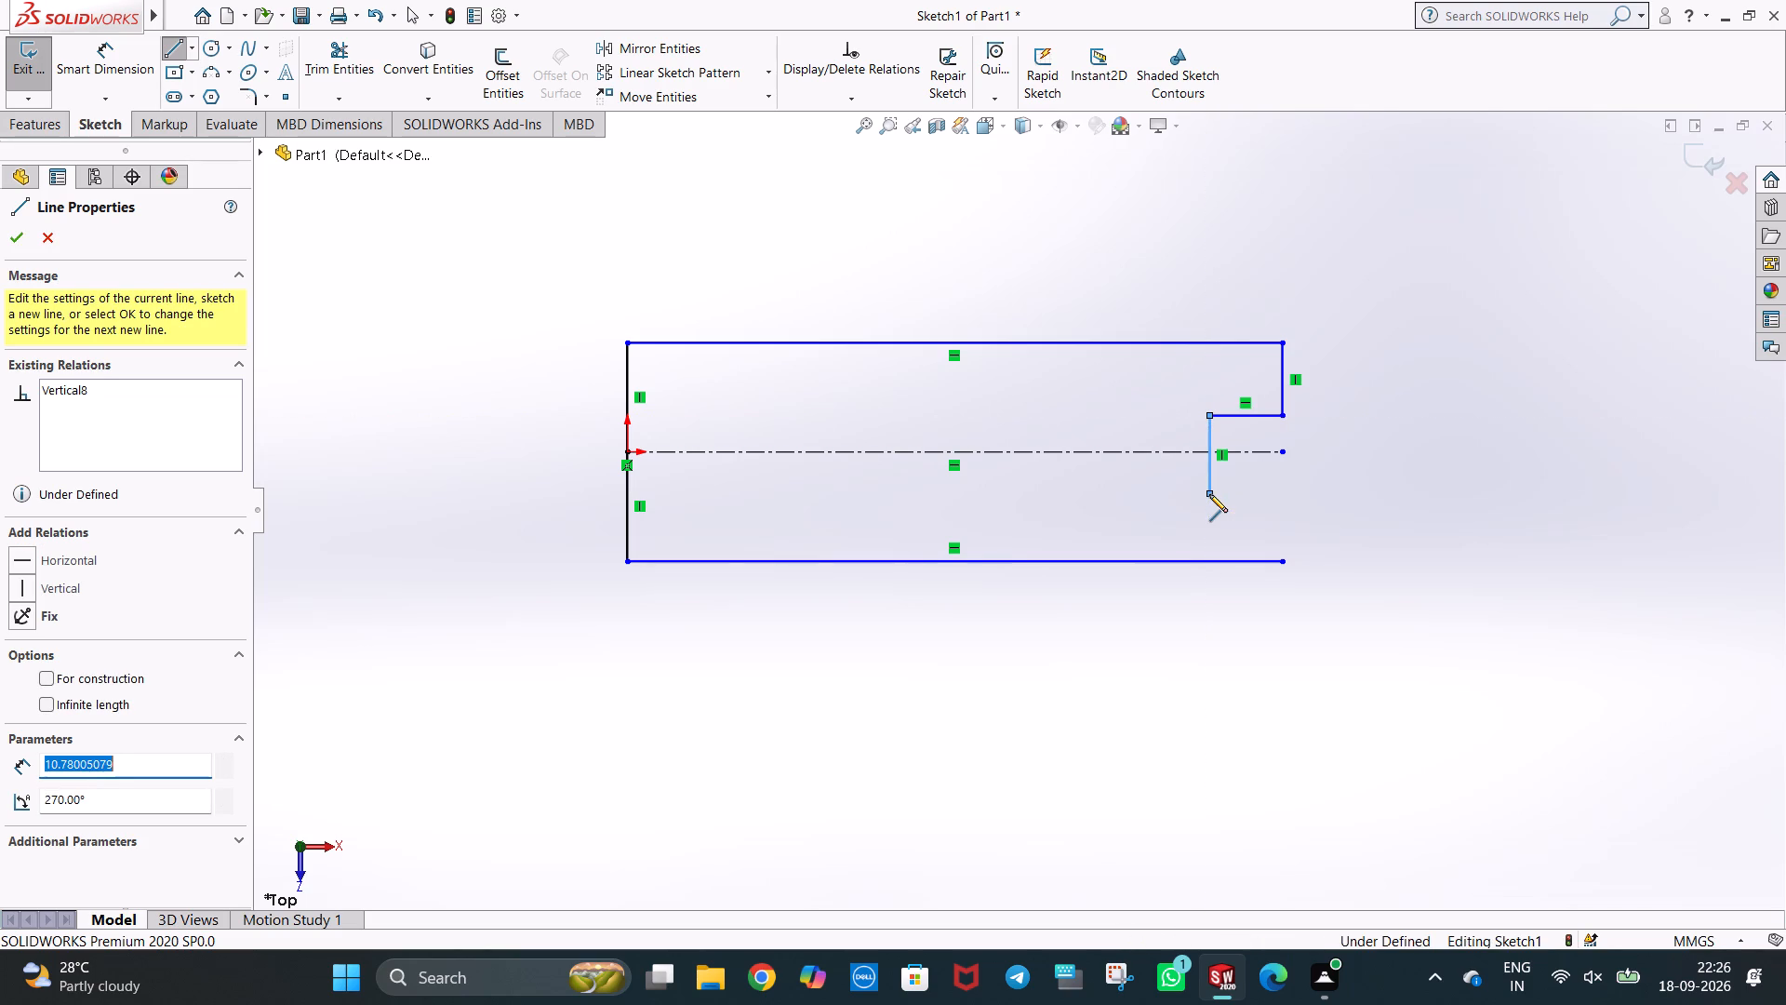
{"action": "type", "text": "10"}
{"action": "key", "text": "Return"}
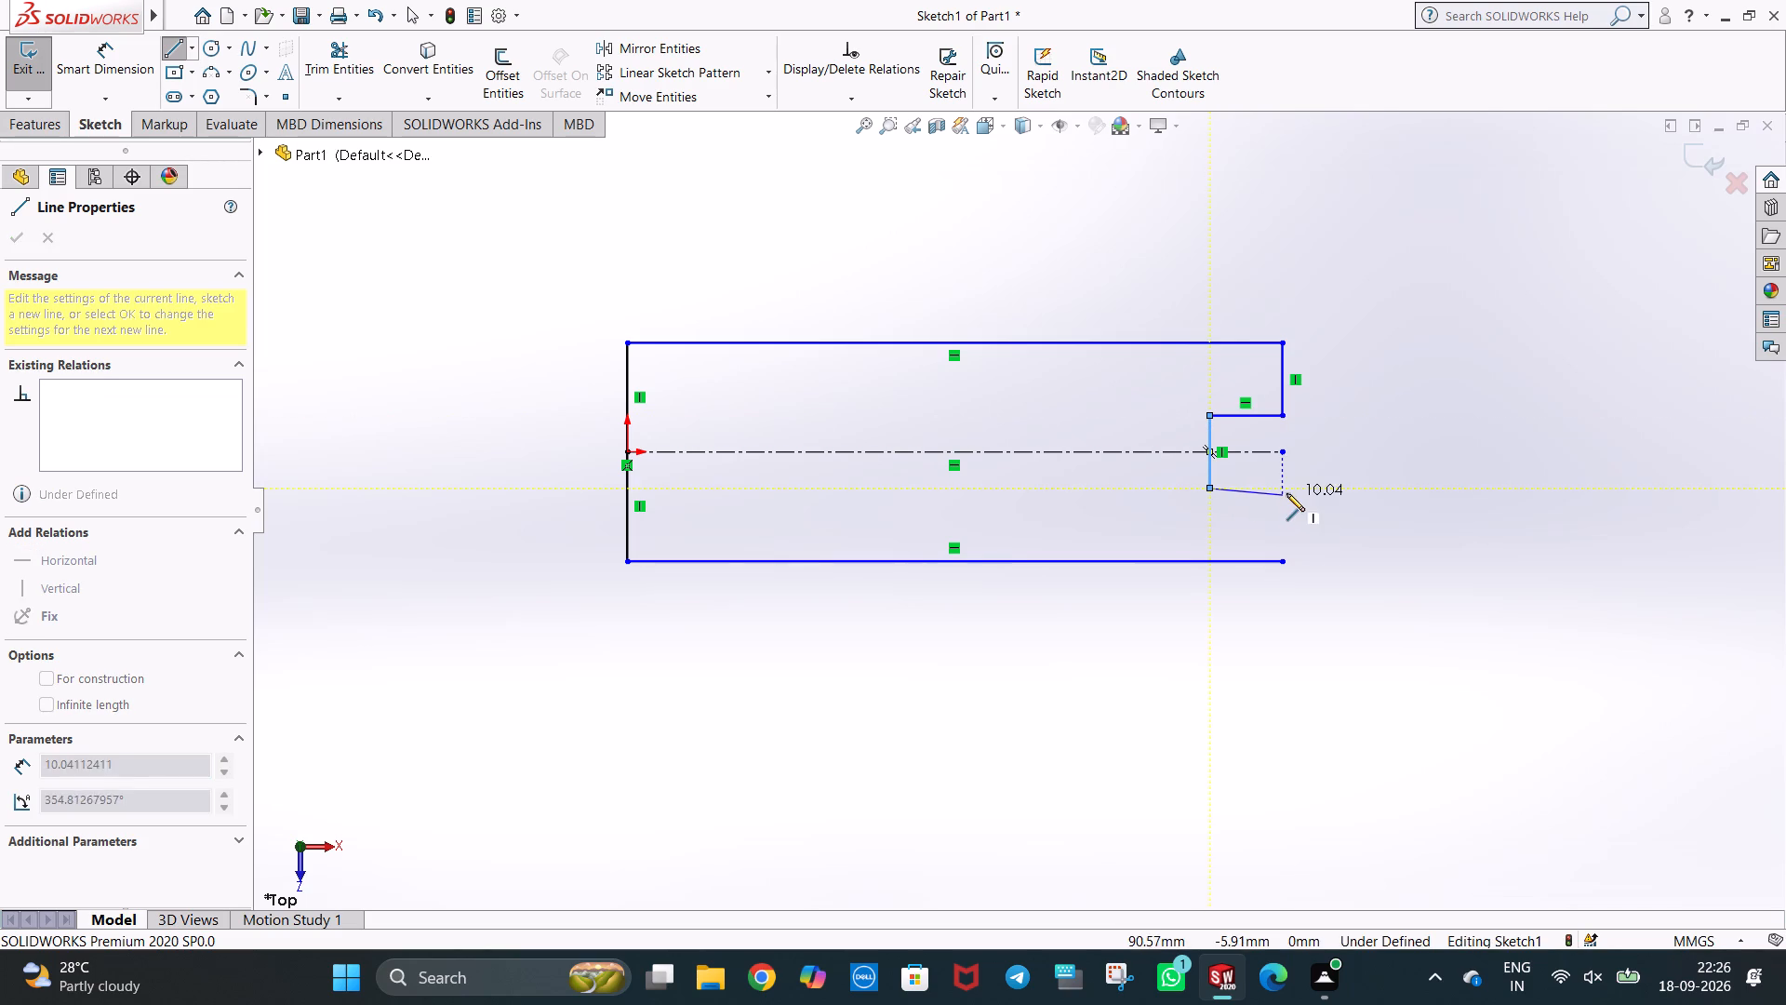
Close the notch with a horizontal line back outward and a vertical line down to the profile's lower right corner.
{"action": "left_click", "coordinate": [1283, 489]}
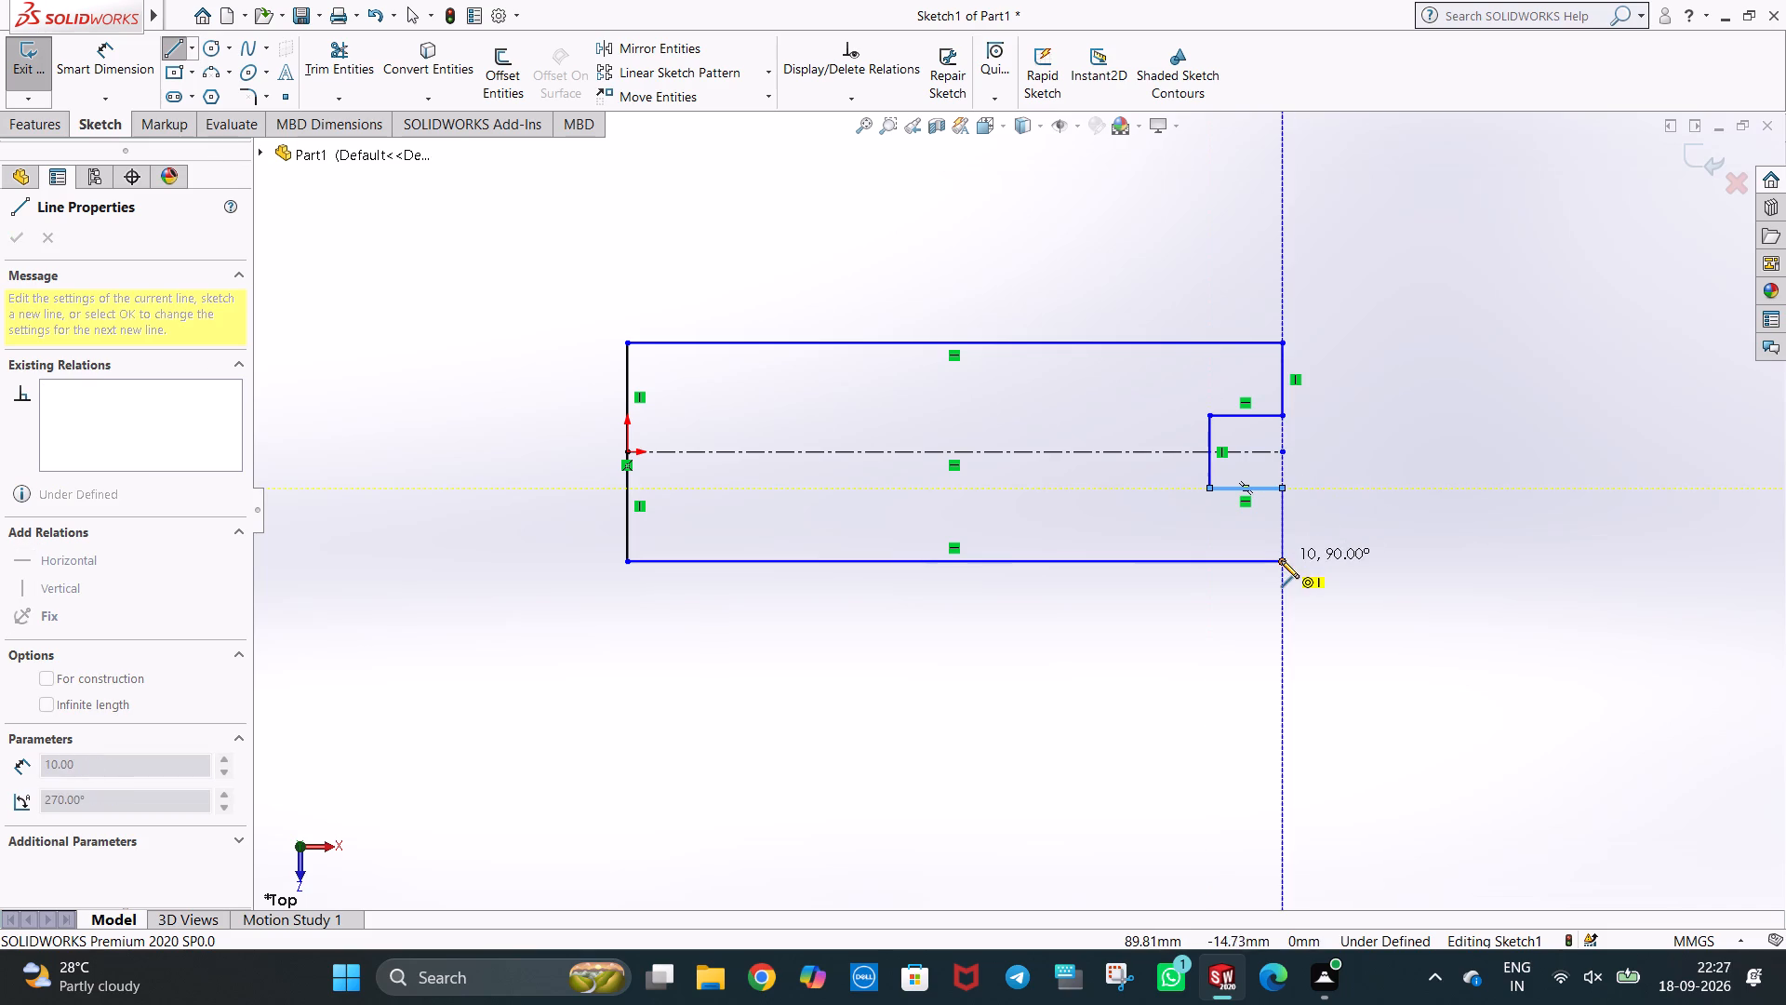
{"action": "left_click", "coordinate": [1281, 560]}
{"action": "key", "text": "Escape"}
{"action": "key", "text": "Escape"}
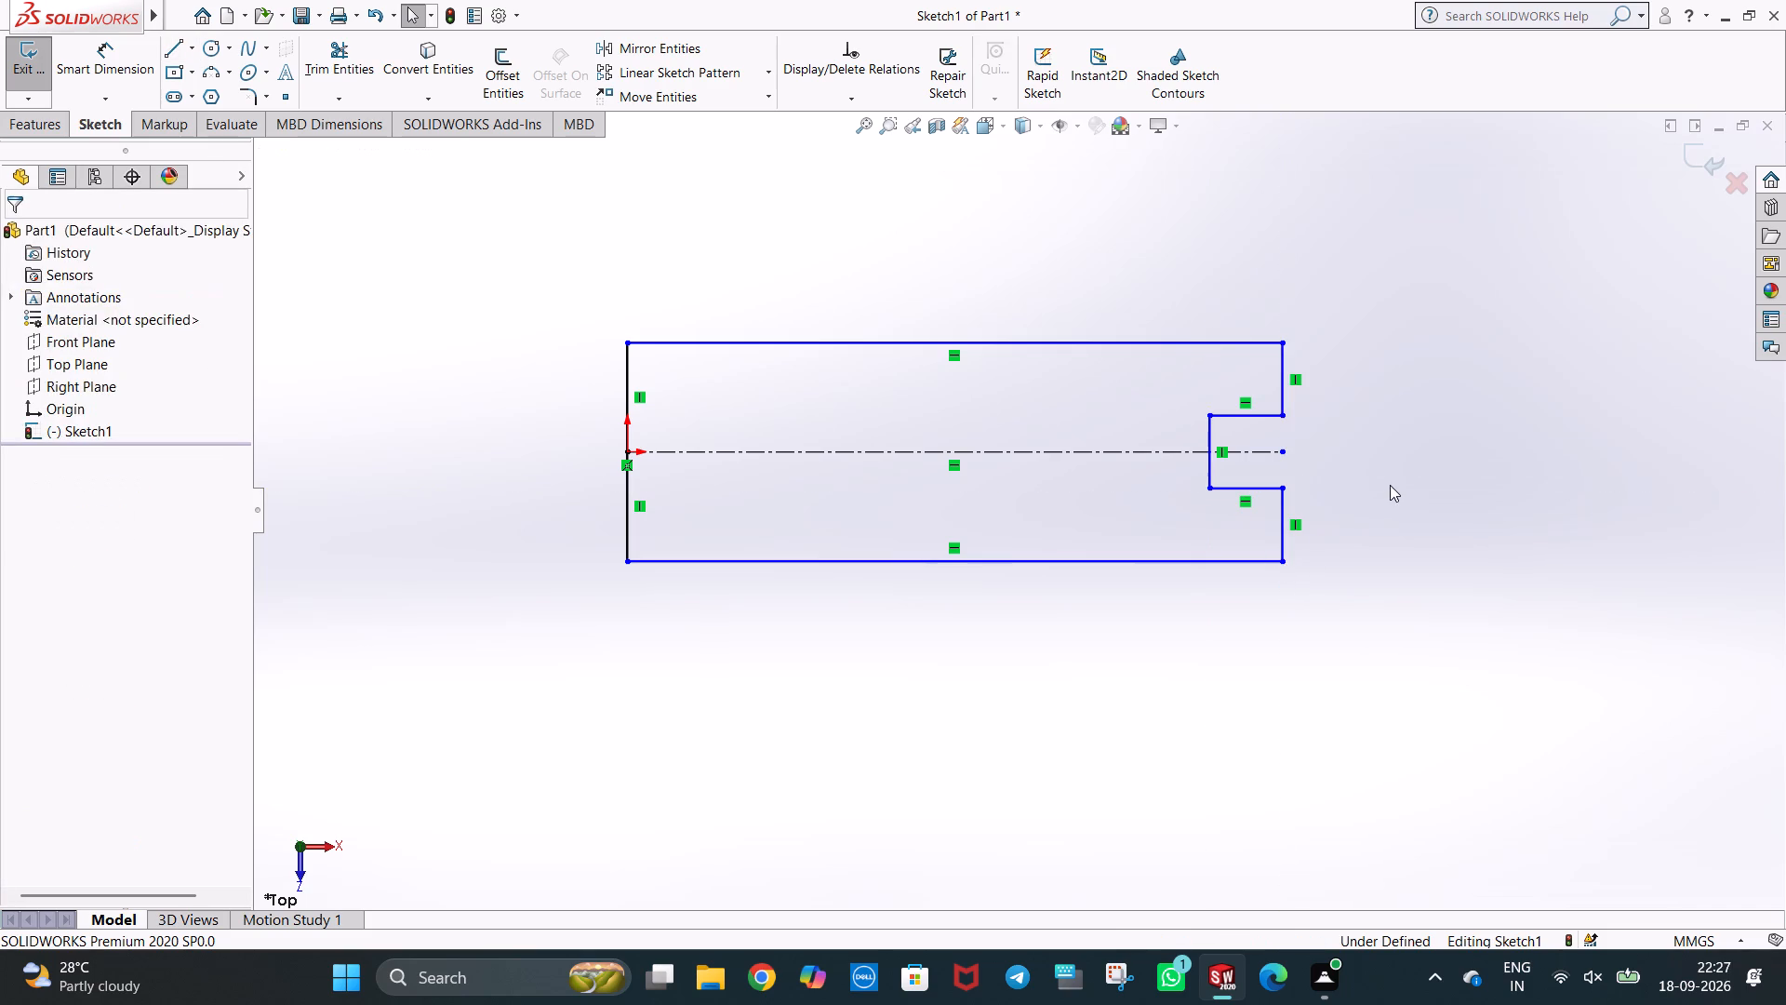
{"action": "left_click", "coordinate": [1390, 485]}
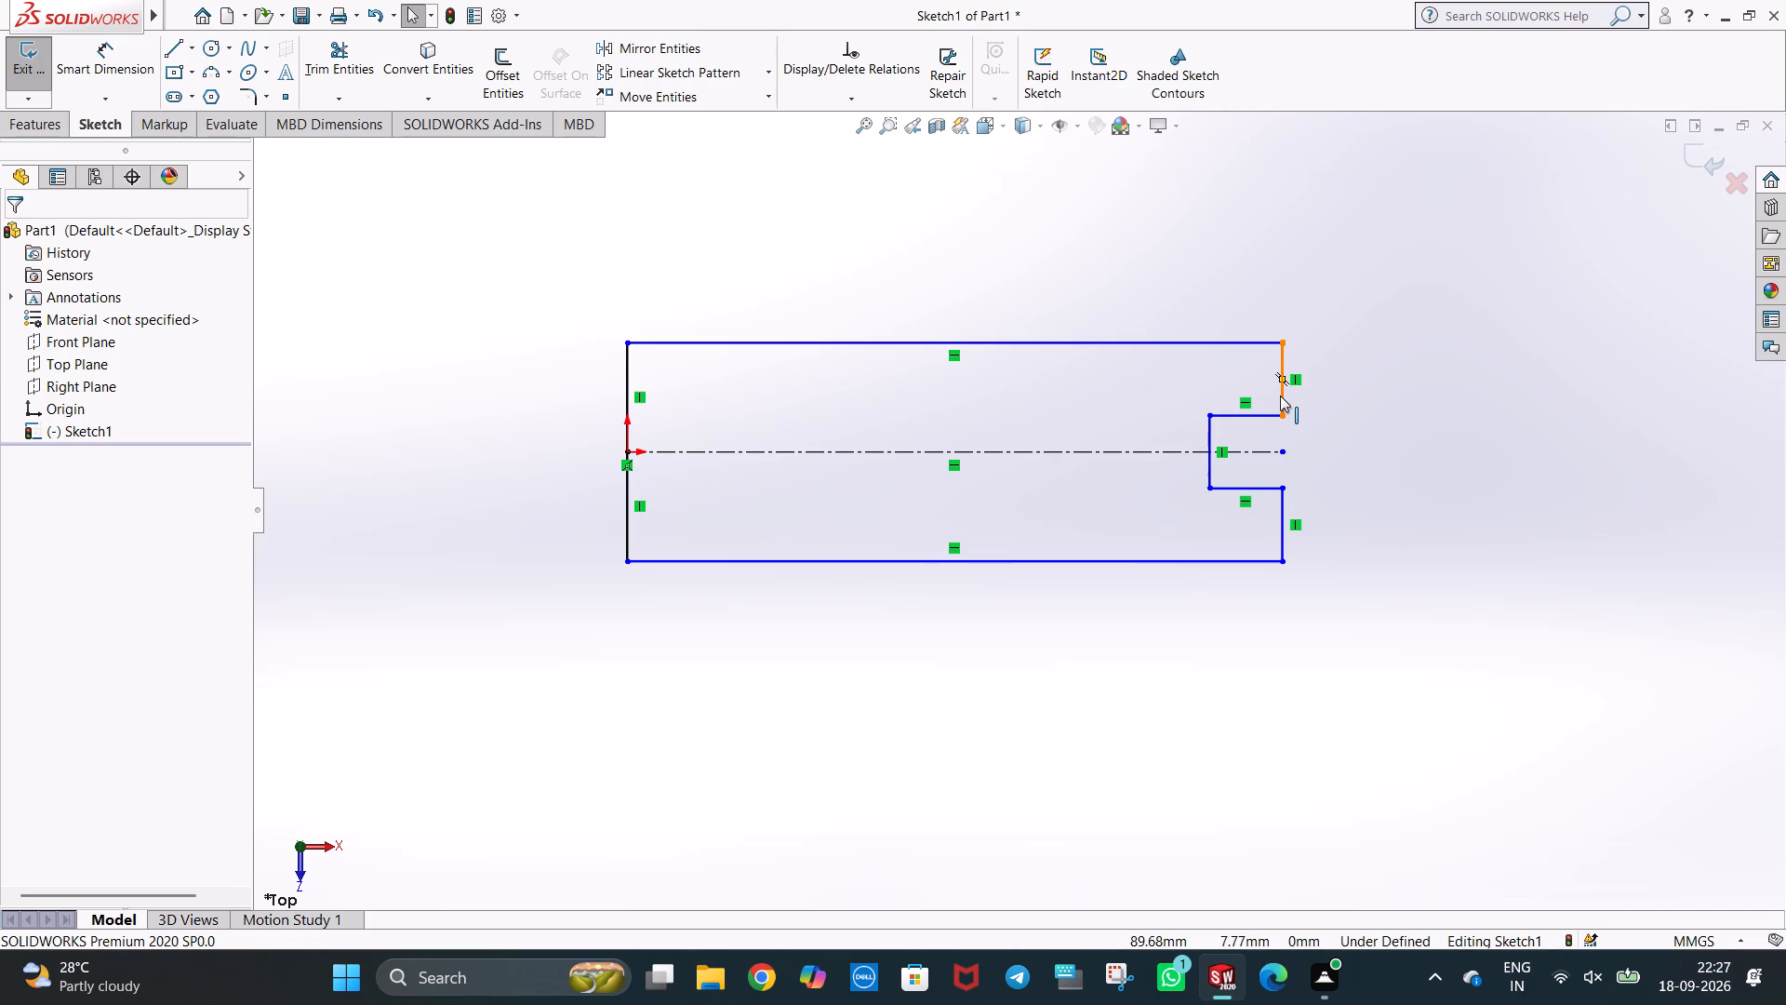
Draw a circle inside the profile's upper right corner and set its radius to 4 mm.
{"action": "left_click", "coordinate": [1275, 272]}
{"action": "left_click", "coordinate": [204, 49]}
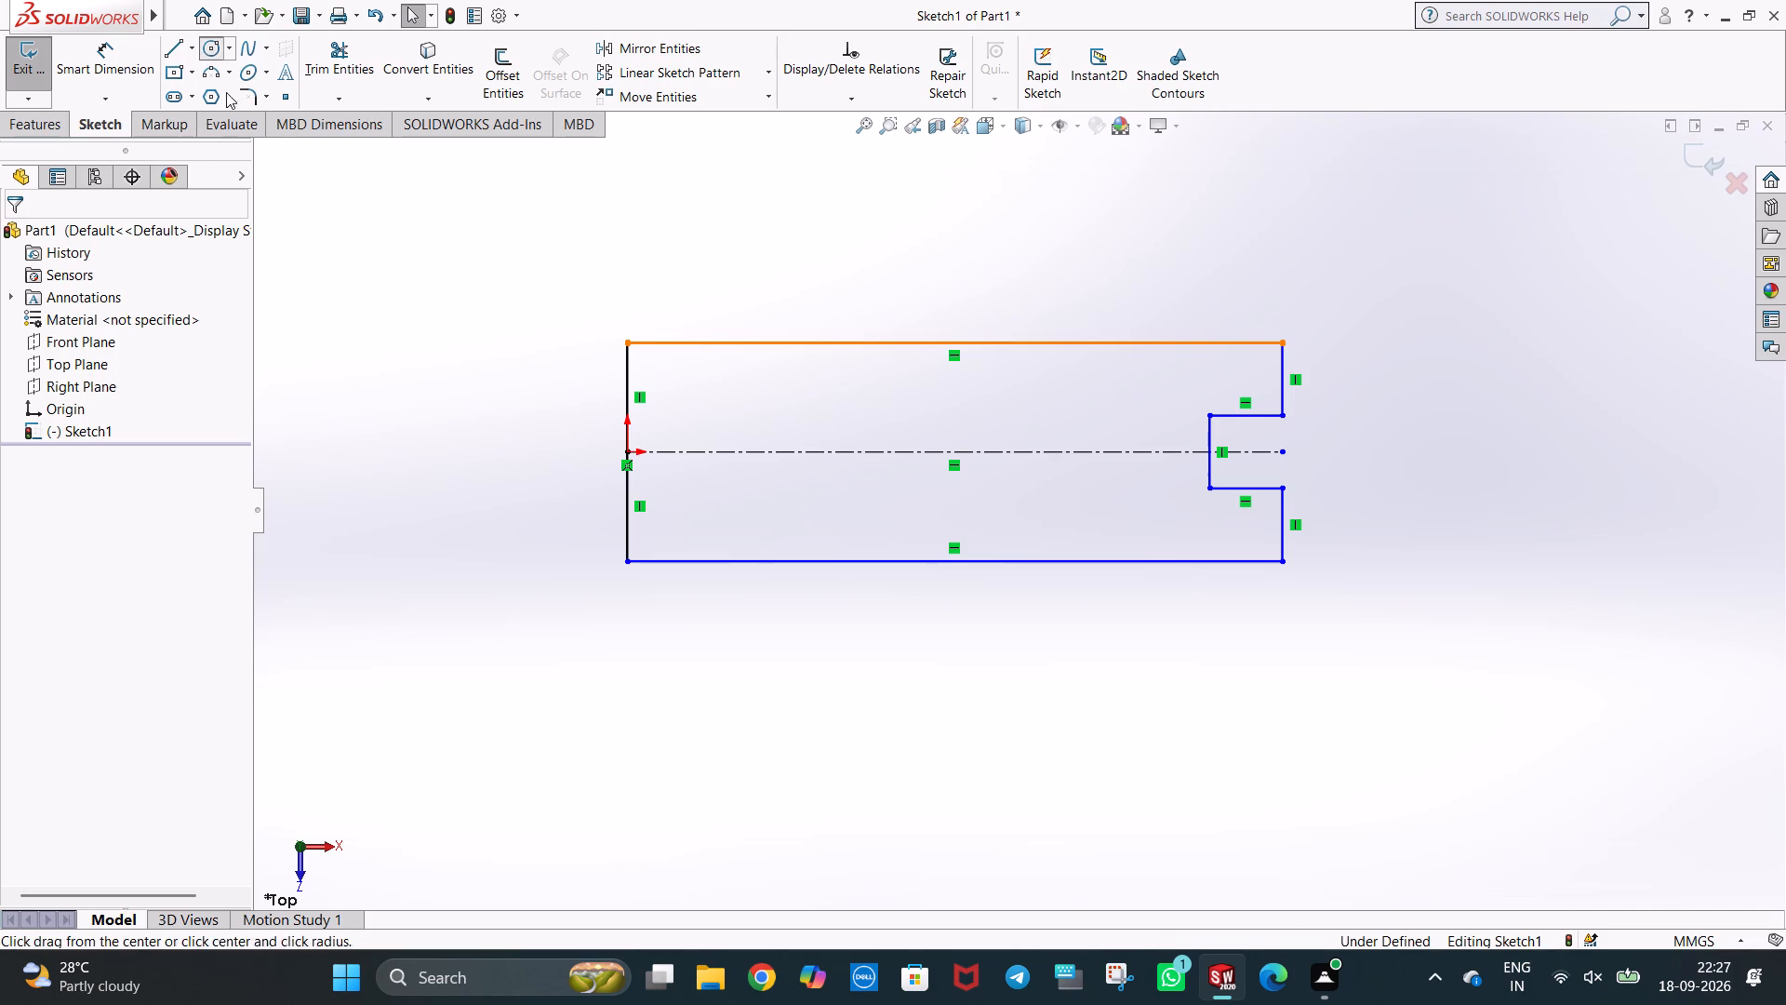
{"action": "left_click", "coordinate": [1245, 365]}
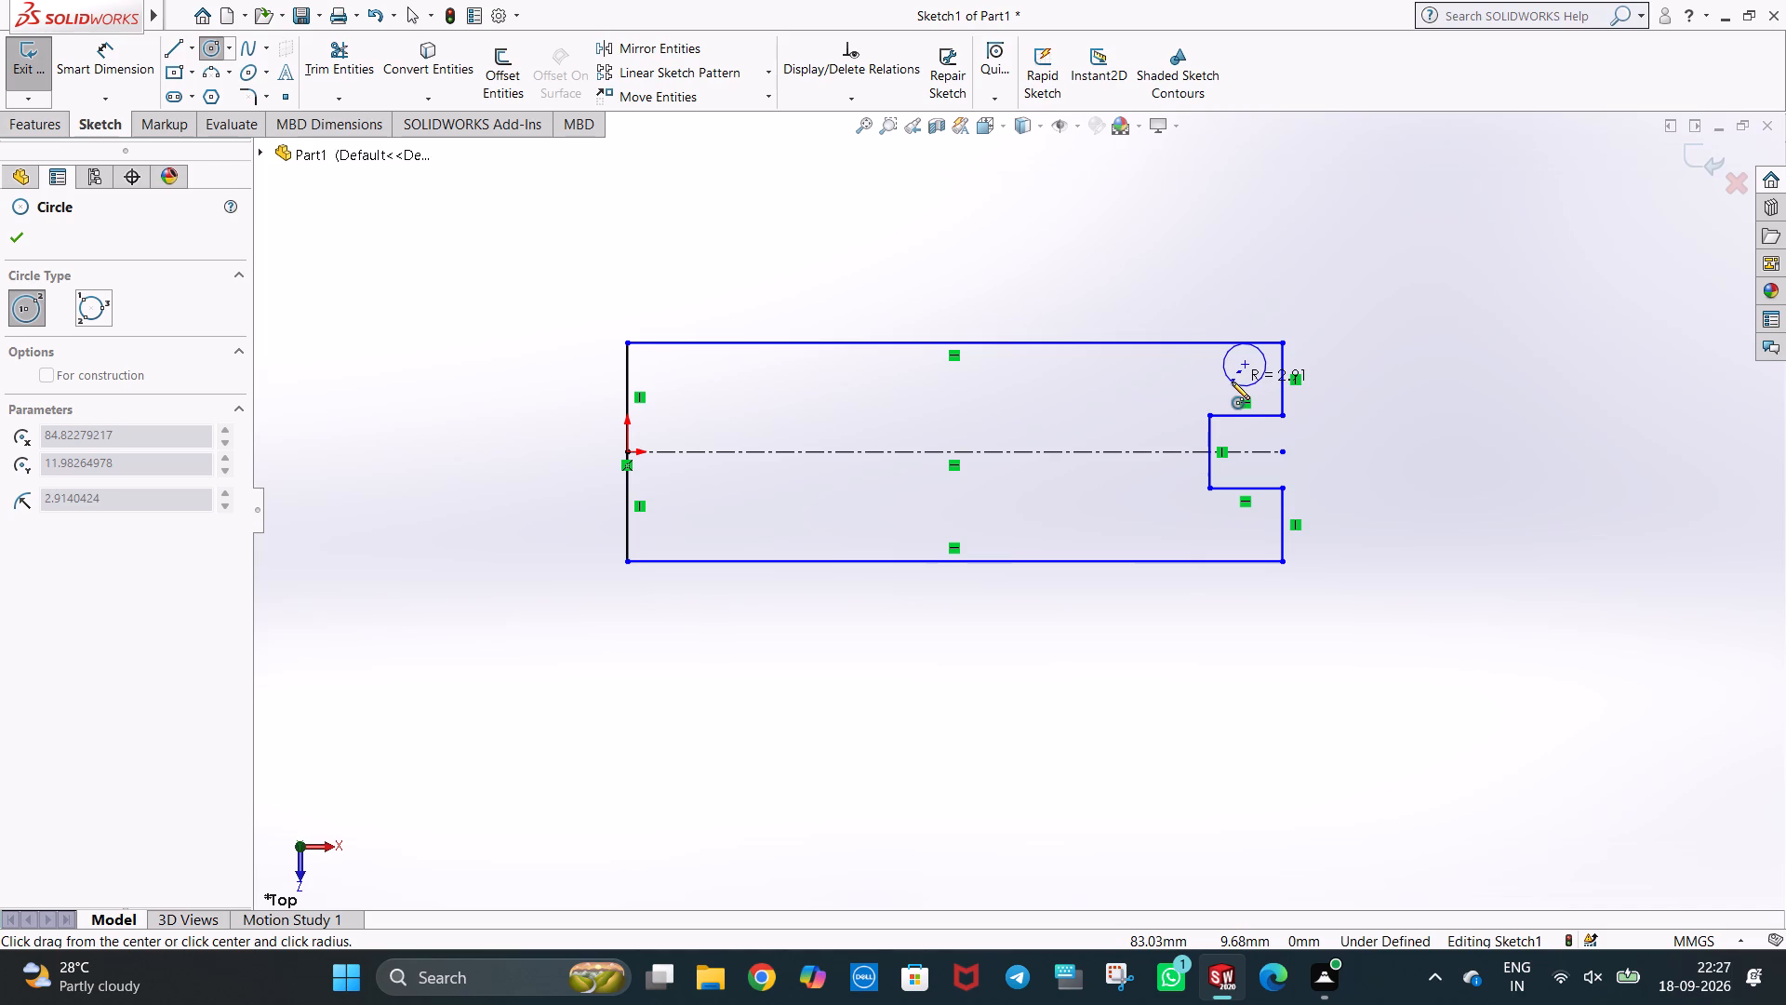
{"action": "left_click", "coordinate": [1254, 378]}
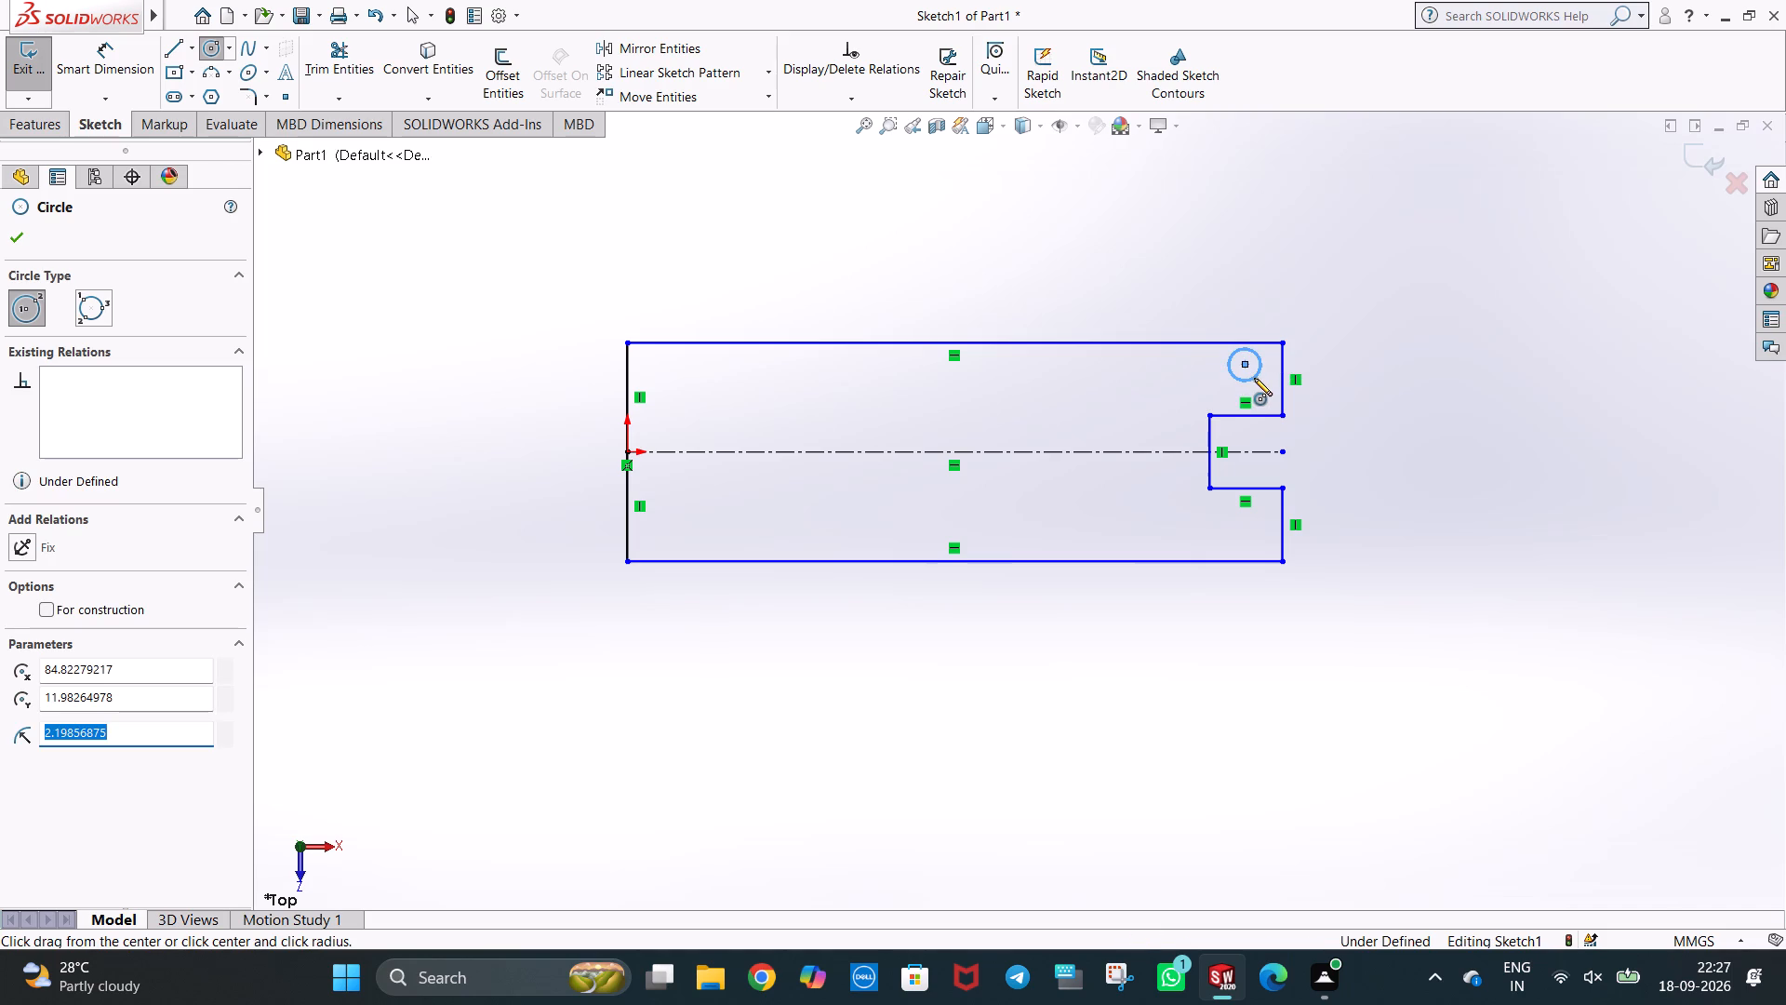
{"action": "key", "text": "4"}
{"action": "key", "text": "Return"}
{"action": "key", "text": "Escape"}
{"action": "left_click", "coordinate": [1265, 257]}
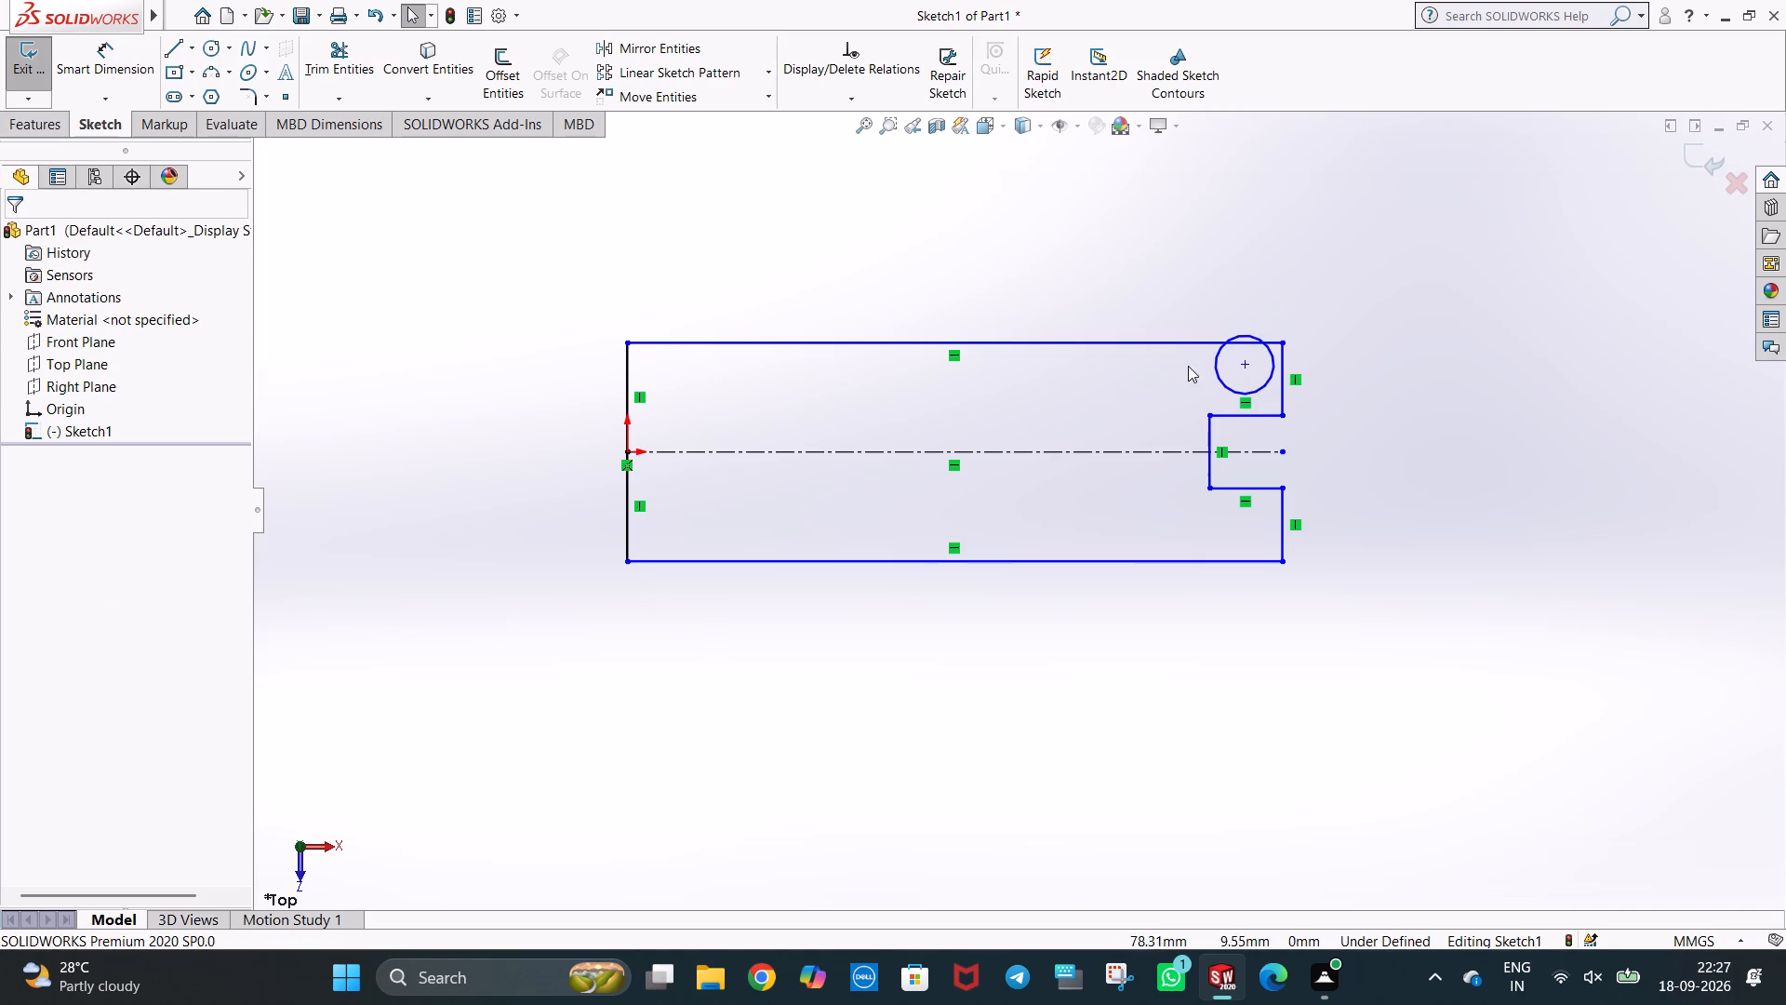
Make the corner circle tangent to the upper horizontal line and to the short vertical line above the notch.
{"action": "left_click", "coordinate": [1170, 336], "text": "ctrl"}
{"action": "left_click", "coordinate": [1170, 342], "text": "ctrl"}
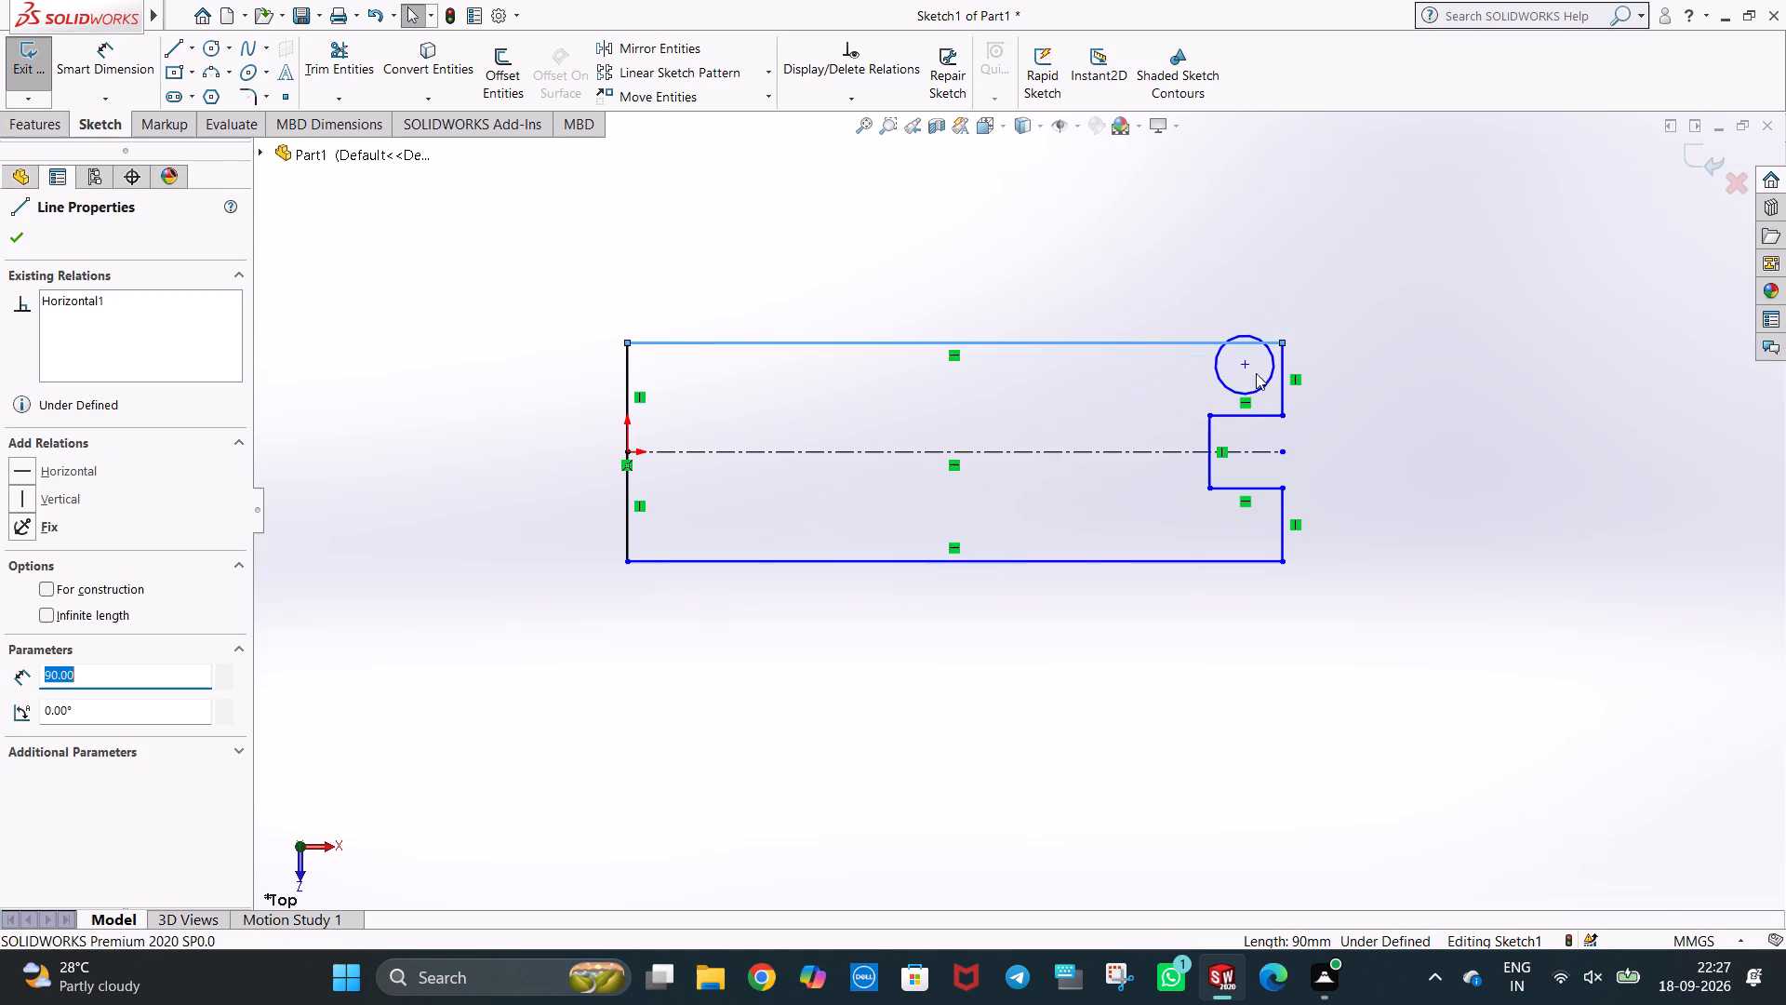
{"action": "left_click", "coordinate": [1217, 358], "text": "ctrl"}
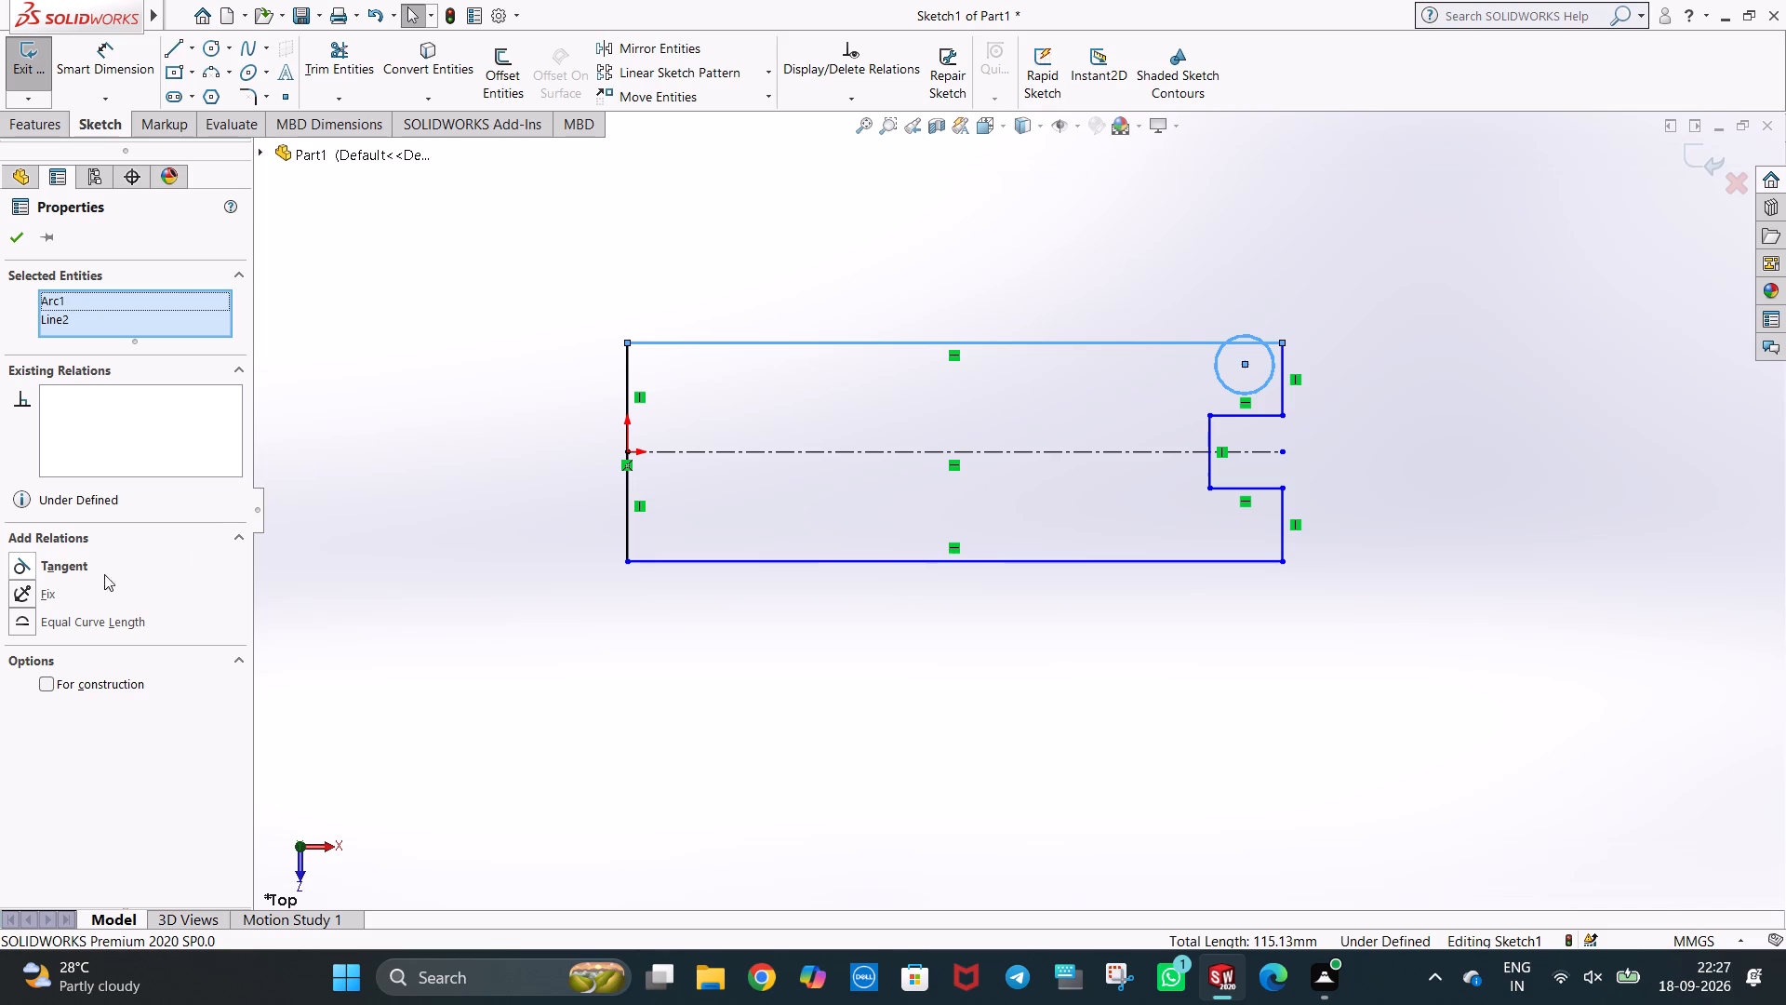
{"action": "left_click", "coordinate": [74, 557], "text": "ctrl"}
{"action": "left_click", "coordinate": [1326, 361]}
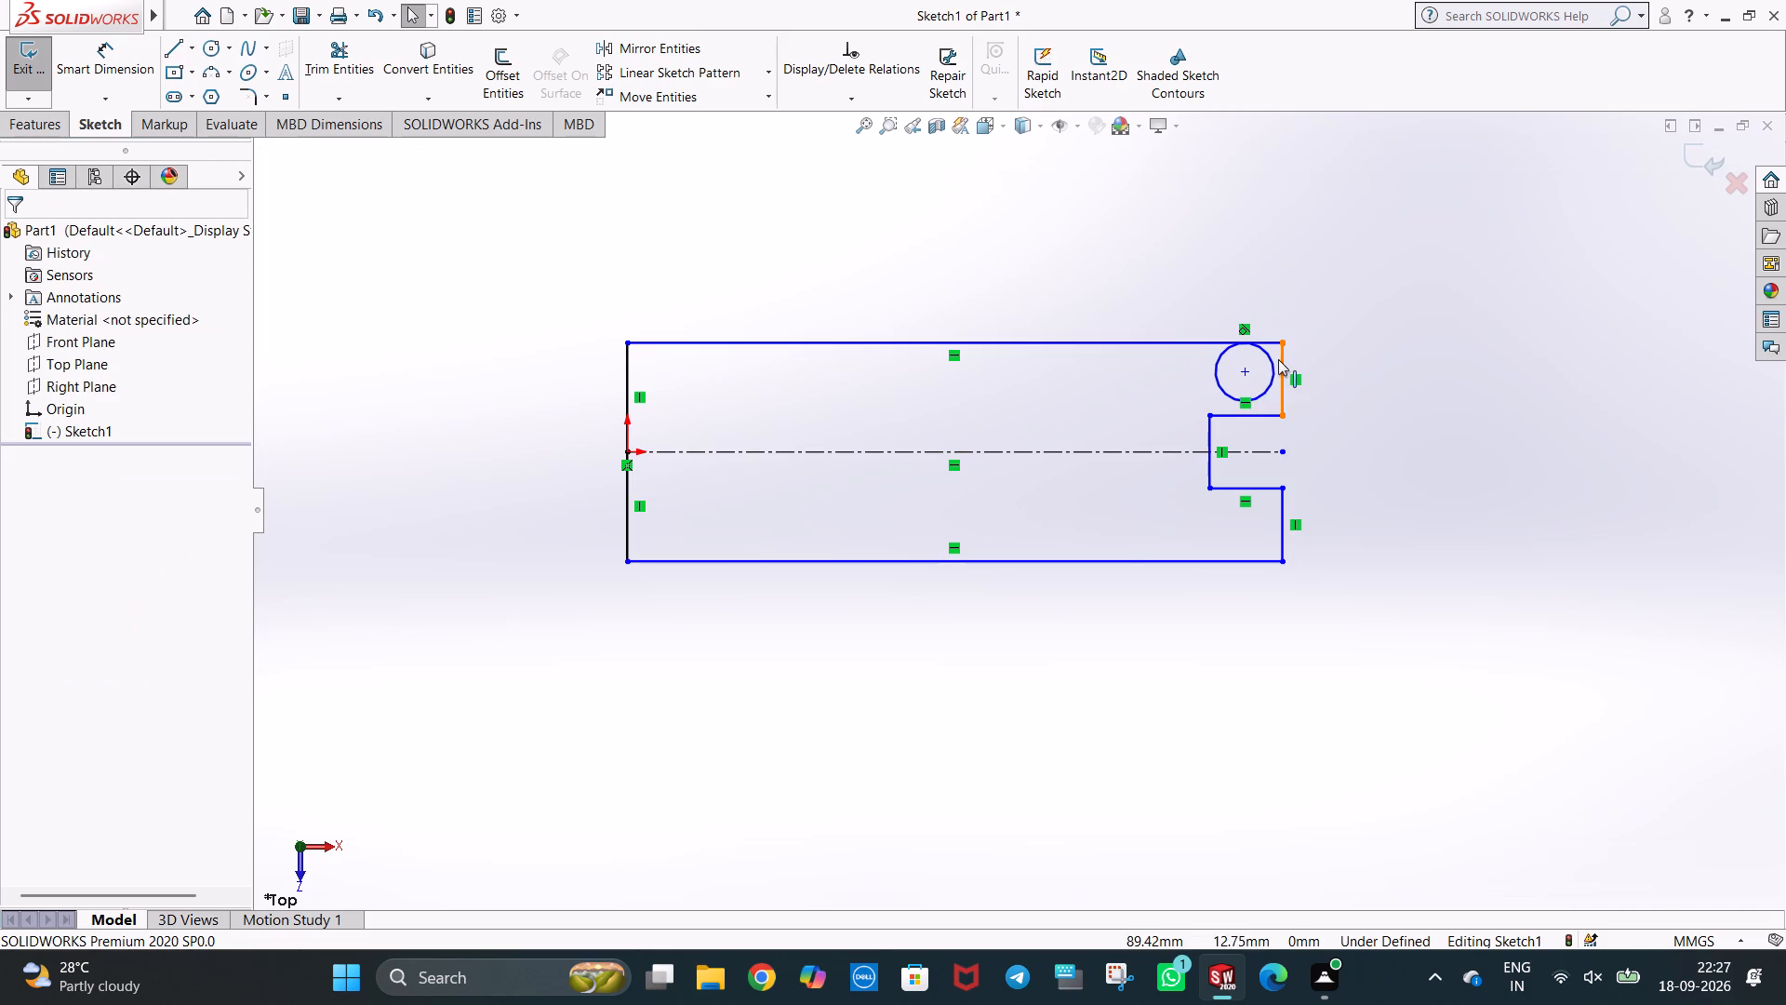
{"action": "left_click", "coordinate": [1278, 358], "text": "ctrl"}
{"action": "left_click", "coordinate": [1271, 358], "text": "ctrl"}
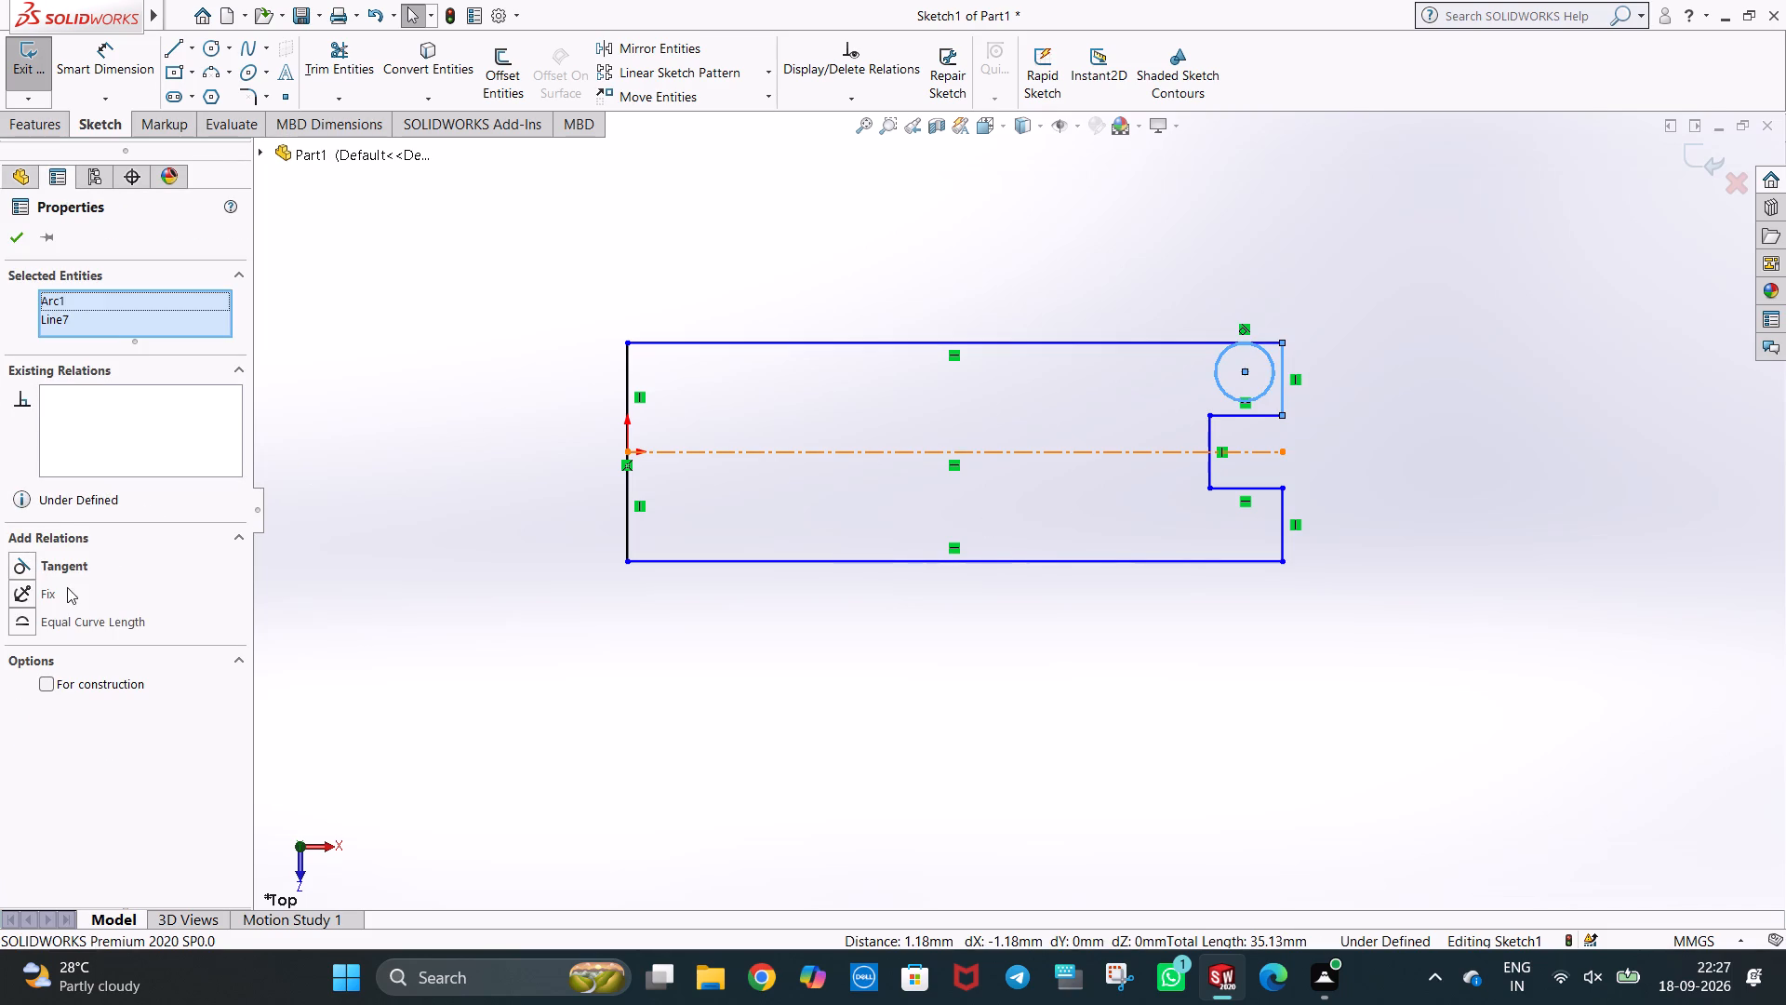
{"action": "left_click", "coordinate": [67, 571], "text": "ctrl"}
{"action": "left_click", "coordinate": [1388, 397]}
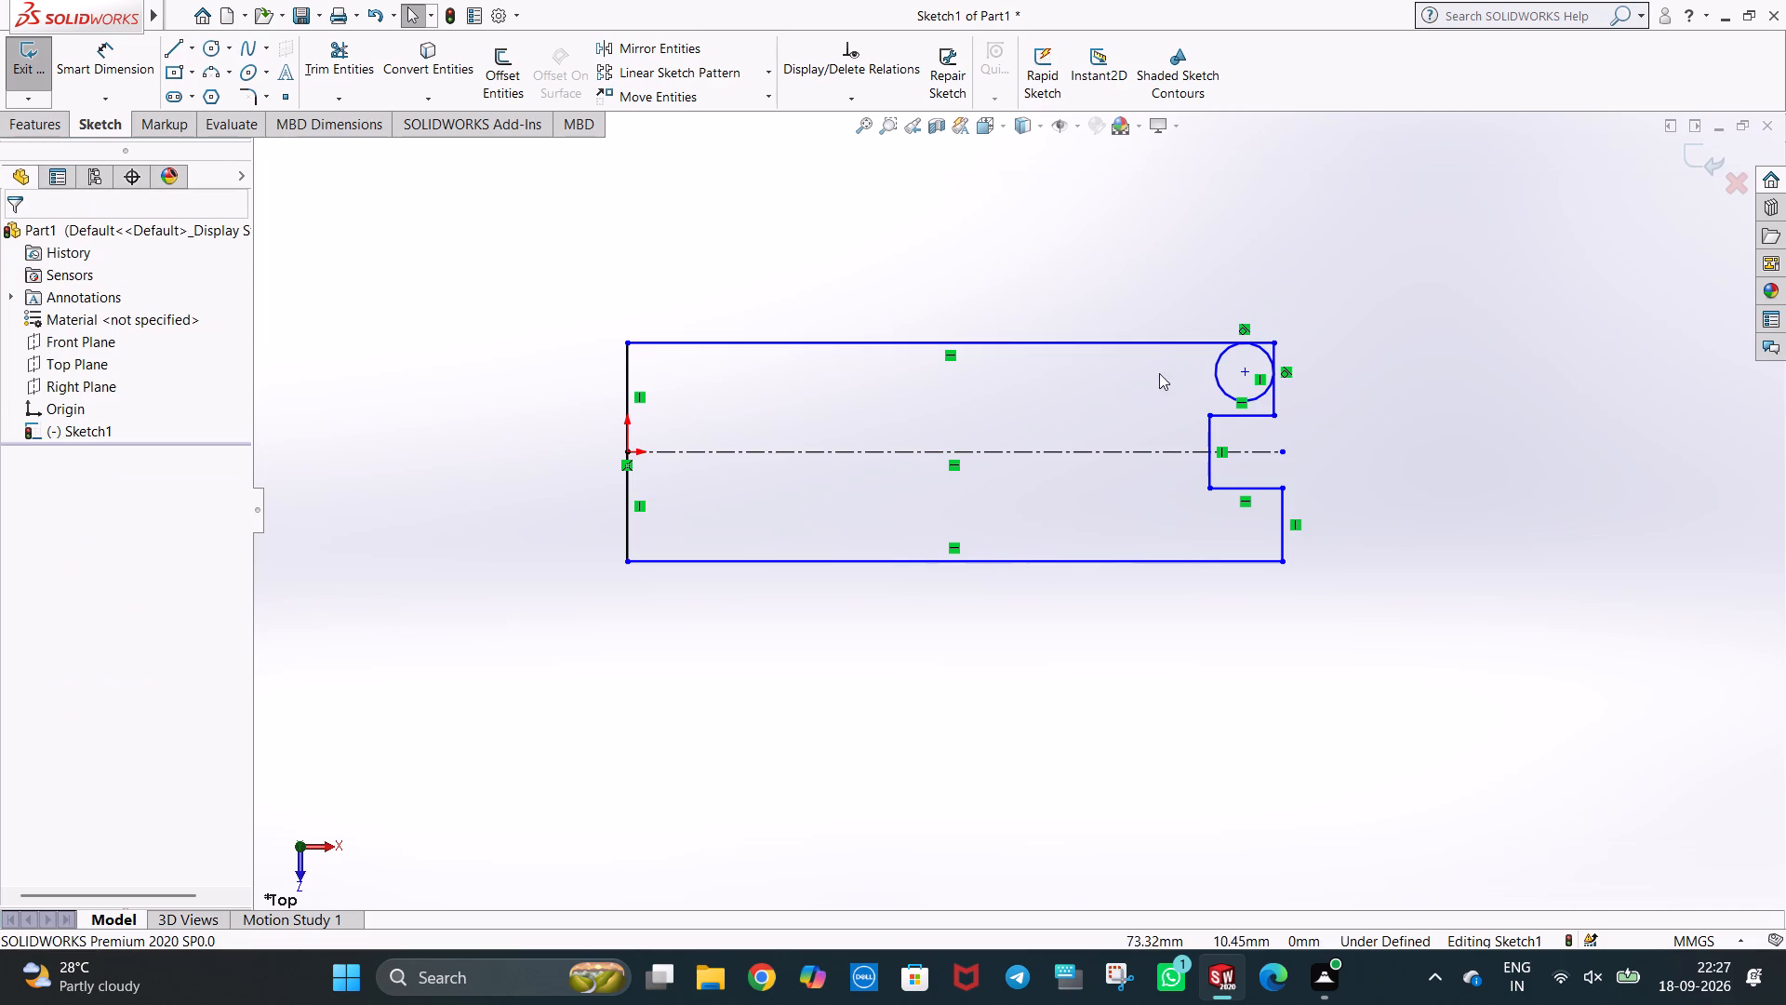
Set the upper horizontal line's length to 90 mm.
{"action": "left_click", "coordinate": [1150, 347]}
{"action": "type", "text": "90"}
{"action": "key", "text": "Return"}
{"action": "left_click", "coordinate": [1223, 285]}
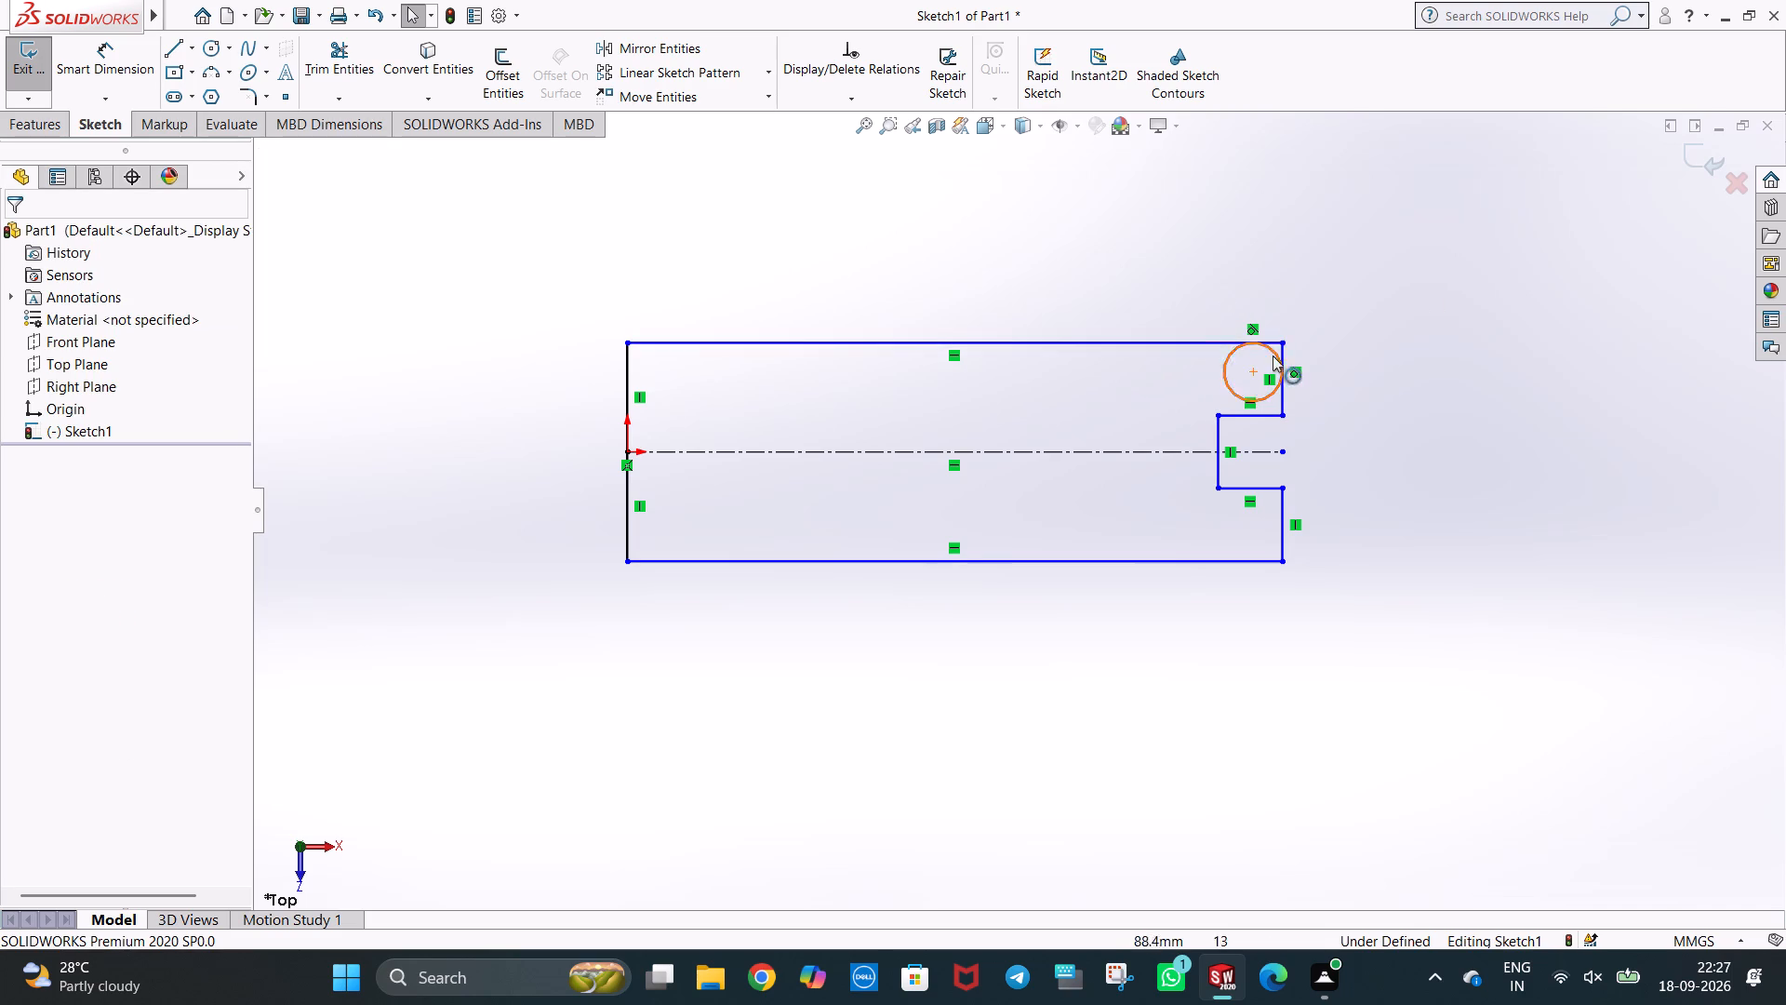
Trim the circle's inner portion and the line ends beyond the tangent points to leave a rounded upper right corner.
{"action": "left_click", "coordinate": [322, 59]}
{"action": "scroll", "coordinate": [1269, 344], "scroll_direction": "down", "scroll_amount": 1}
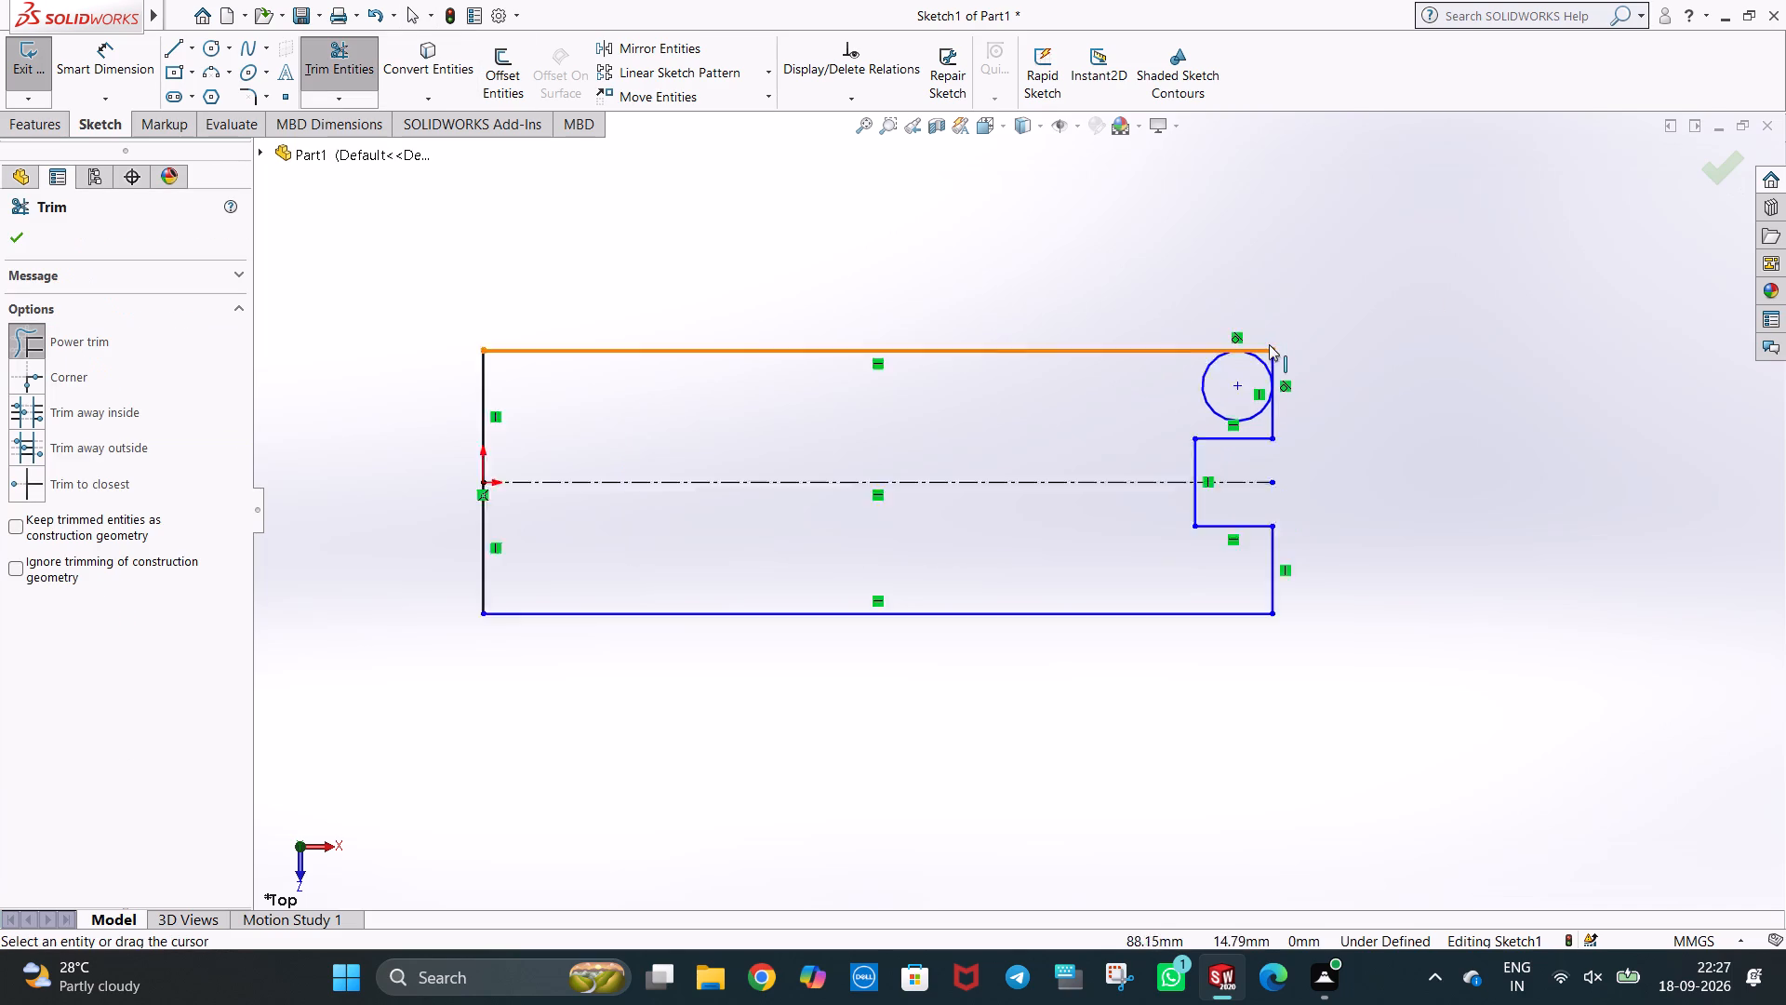
{"action": "scroll", "coordinate": [1269, 344], "scroll_direction": "down", "scroll_amount": 2}
{"action": "left_click_drag", "start_coordinate": [1147, 426], "coordinate": [1111, 431]}
{"action": "left_click_drag", "start_coordinate": [1111, 431], "coordinate": [1152, 426]}
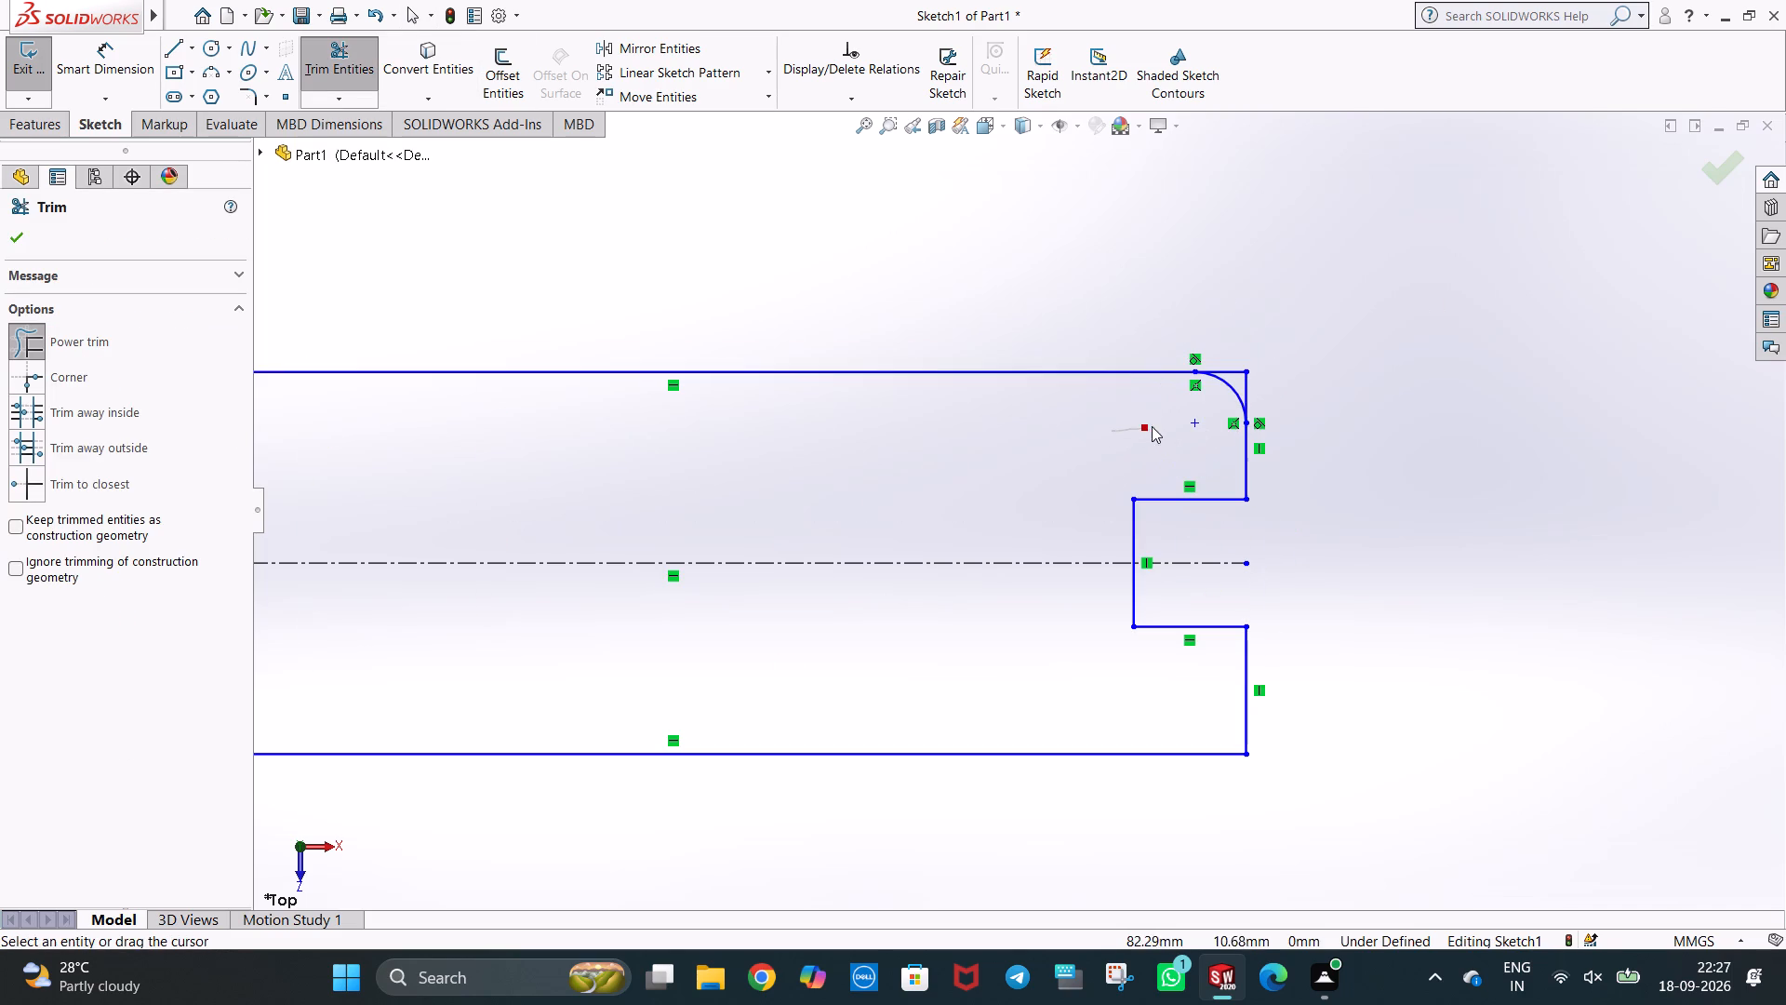
{"action": "left_click_drag", "start_coordinate": [1152, 426], "coordinate": [1153, 426]}
{"action": "scroll", "coordinate": [1179, 355], "scroll_direction": "down", "scroll_amount": 3}
{"action": "left_click_drag", "start_coordinate": [1237, 377], "coordinate": [1289, 478]}
{"action": "scroll", "coordinate": [1291, 472], "scroll_direction": "up", "scroll_amount": 4}
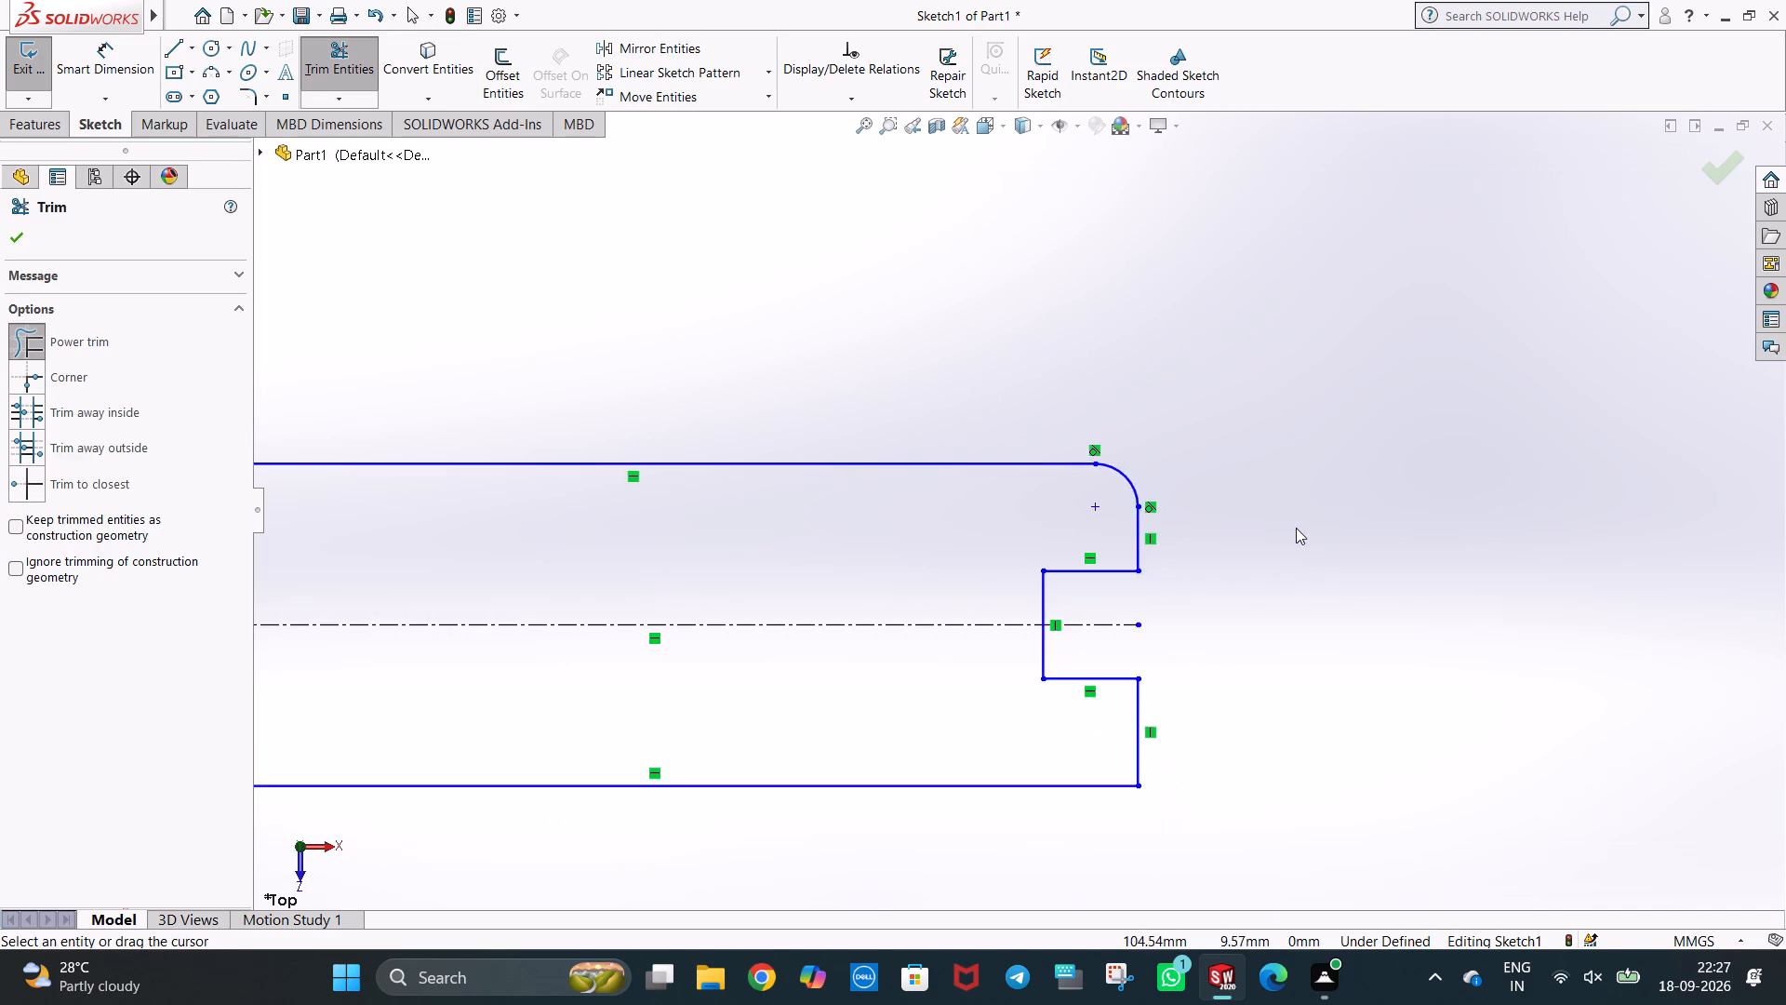
{"action": "scroll", "coordinate": [1296, 528], "scroll_direction": "up", "scroll_amount": 1}
{"action": "key", "text": "Escape"}
{"action": "scroll", "coordinate": [1222, 559], "scroll_direction": "up", "scroll_amount": 1}
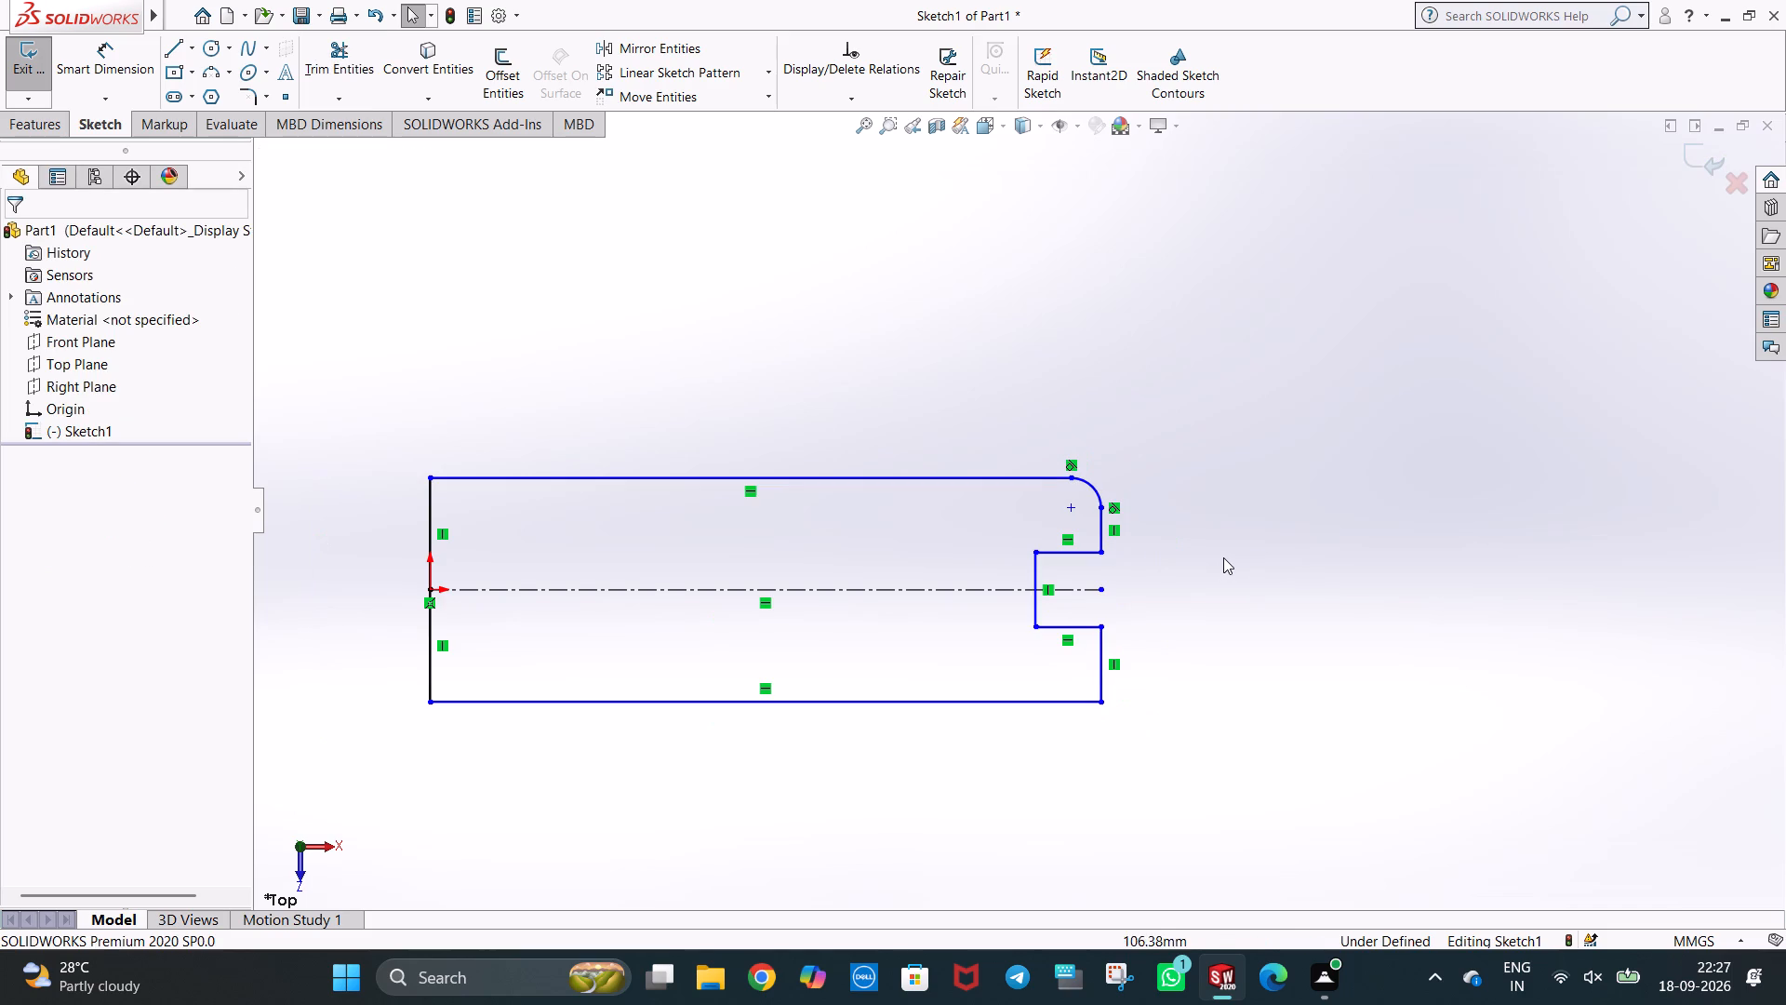
{"action": "key", "text": "Escape"}
Draw a 5 mm radius circle centred on the midpoint of the notch's vertical line, tangent to the notch's lower edge.
{"action": "left_click", "coordinate": [207, 47]}
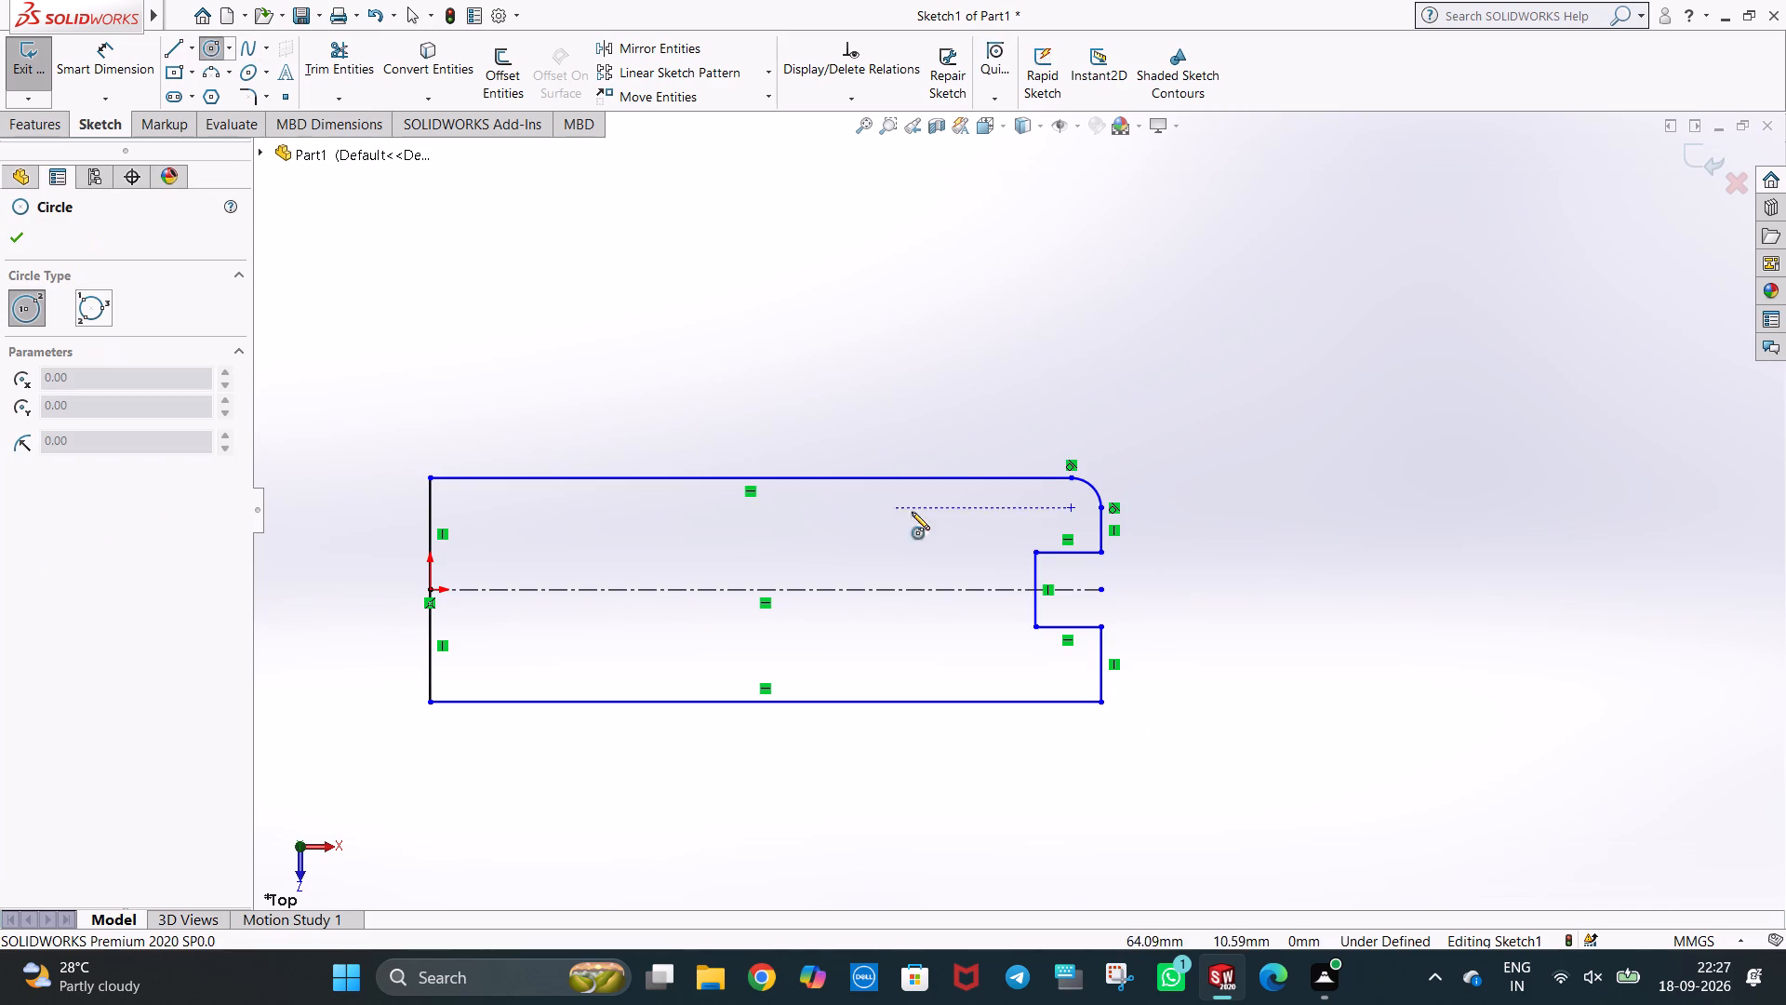
{"action": "left_click", "coordinate": [1033, 587]}
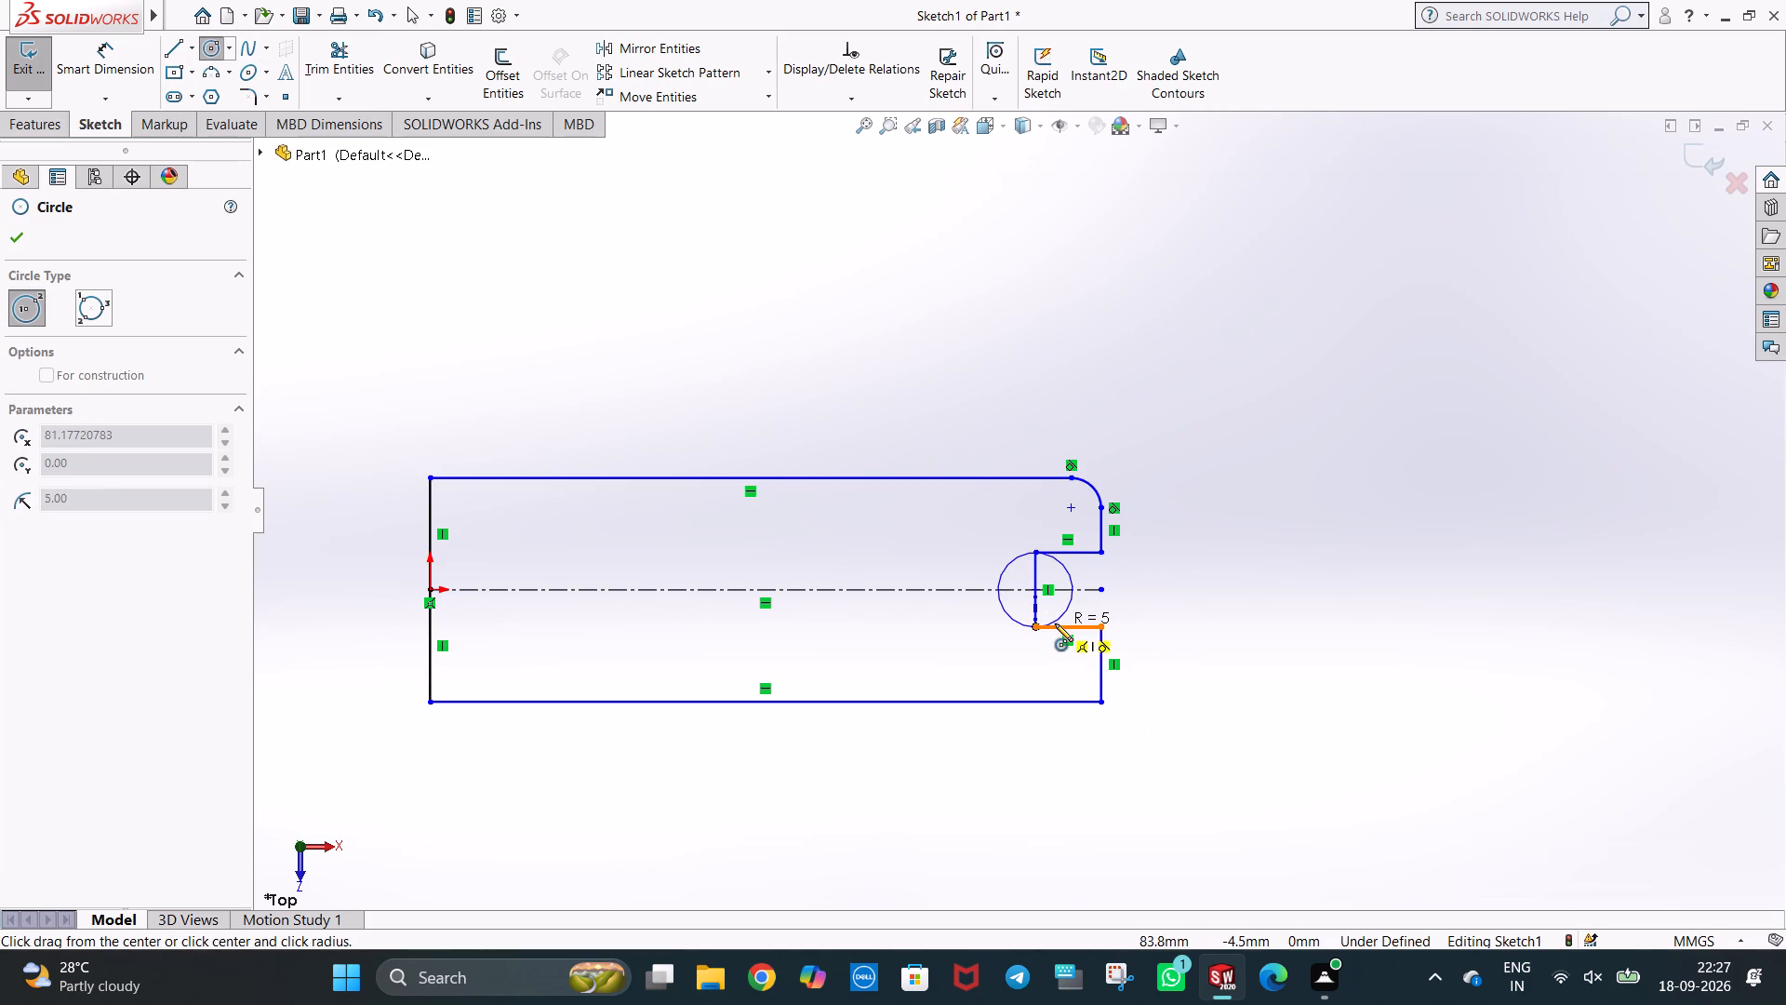
{"action": "left_click", "coordinate": [1055, 623]}
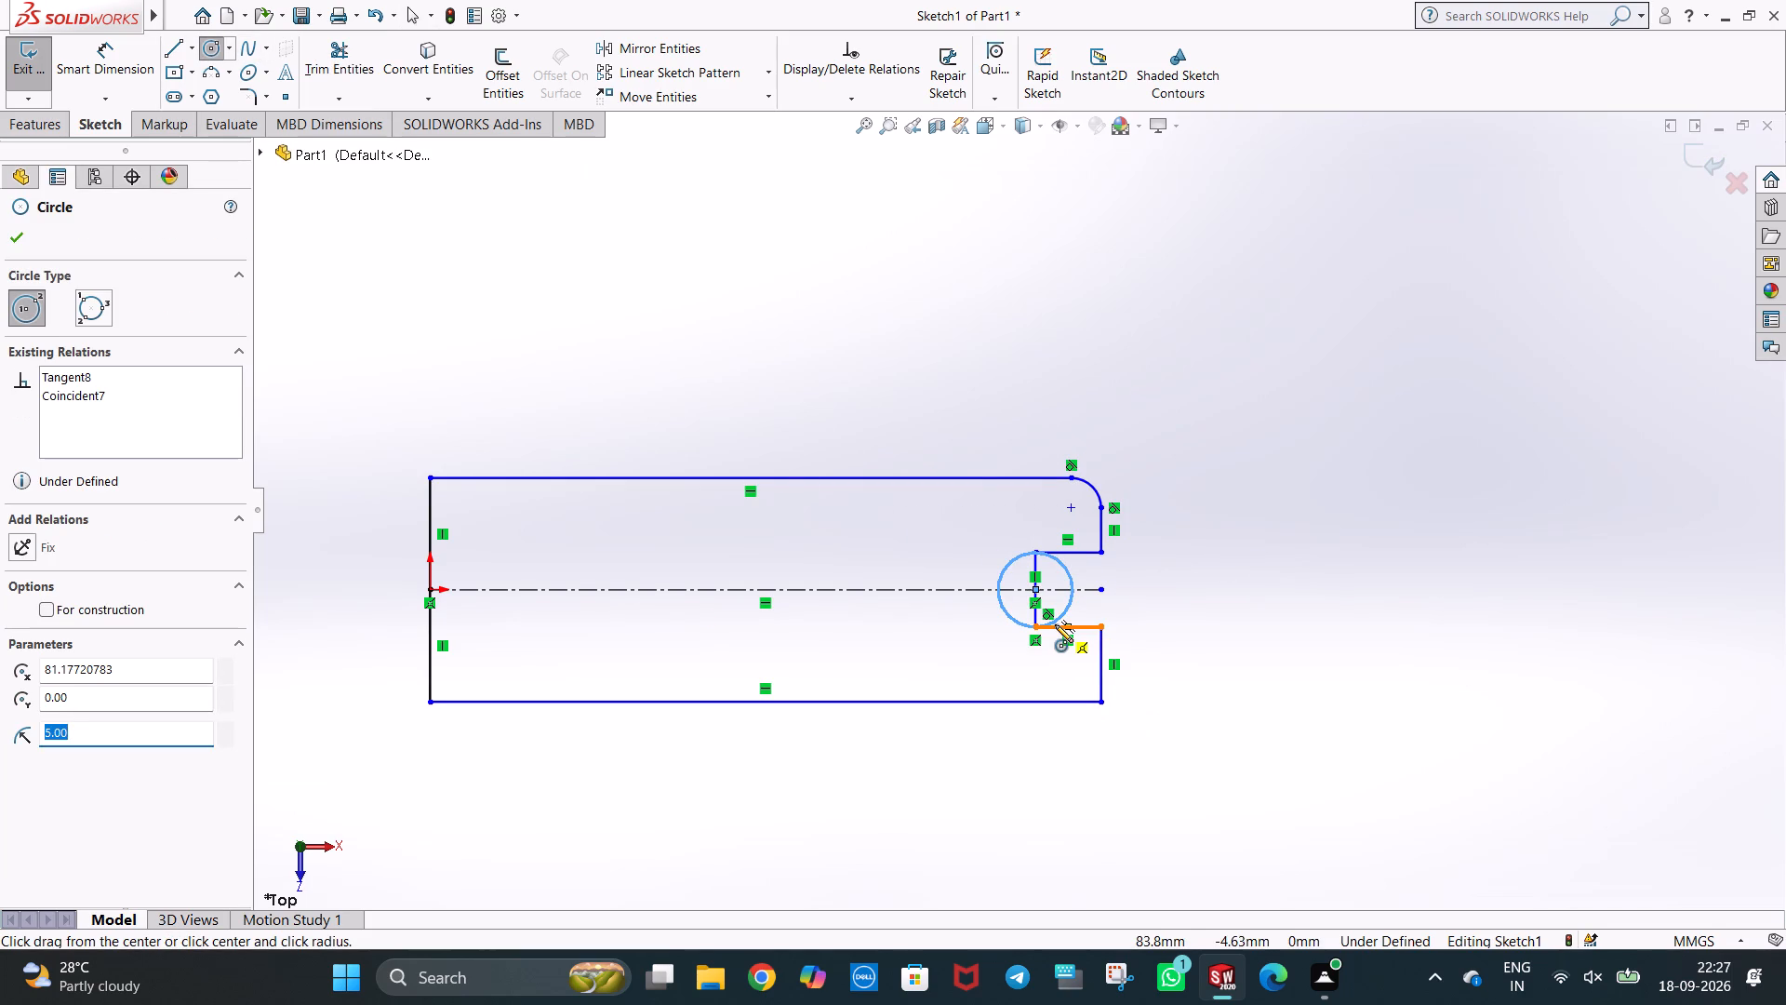
Trim the notch's inner vertical line and the circle's half inside the notch, leaving a semicircular slot end.
{"action": "key", "text": "Escape"}
{"action": "key", "text": "Escape"}
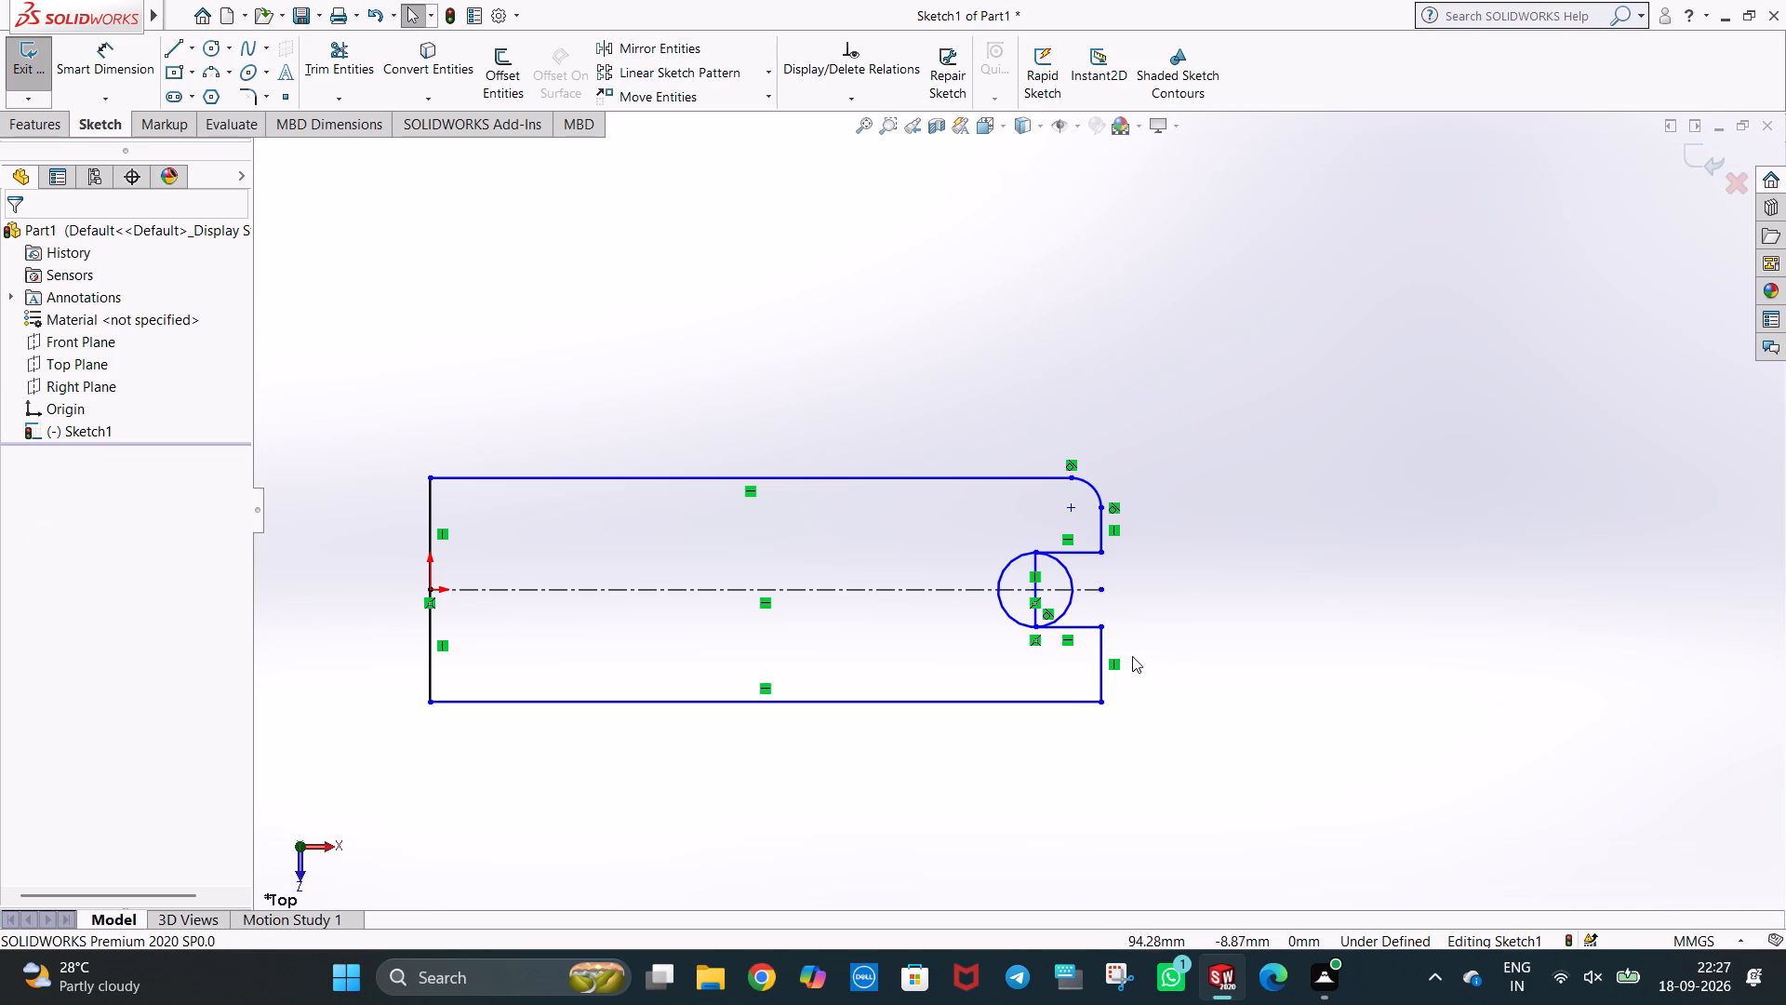
{"action": "scroll", "coordinate": [1132, 656], "scroll_direction": "down", "scroll_amount": 2}
{"action": "left_click", "coordinate": [321, 47]}
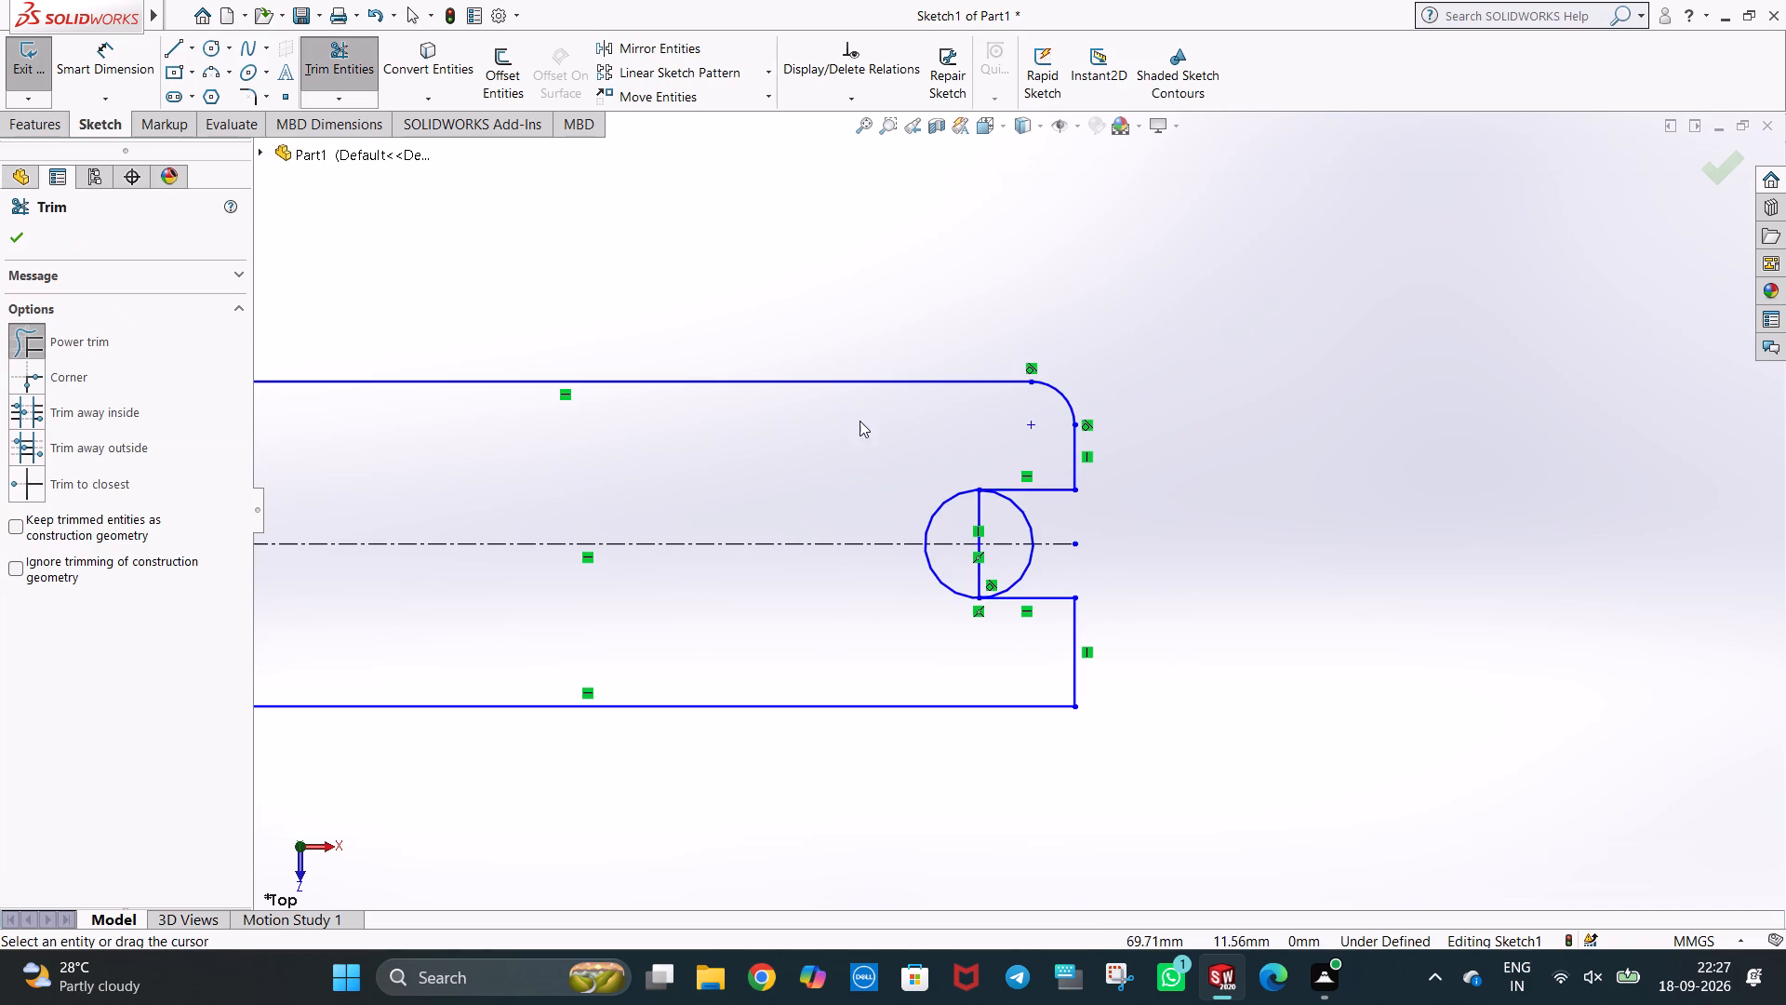
{"action": "left_click_drag", "start_coordinate": [1046, 511], "coordinate": [974, 517]}
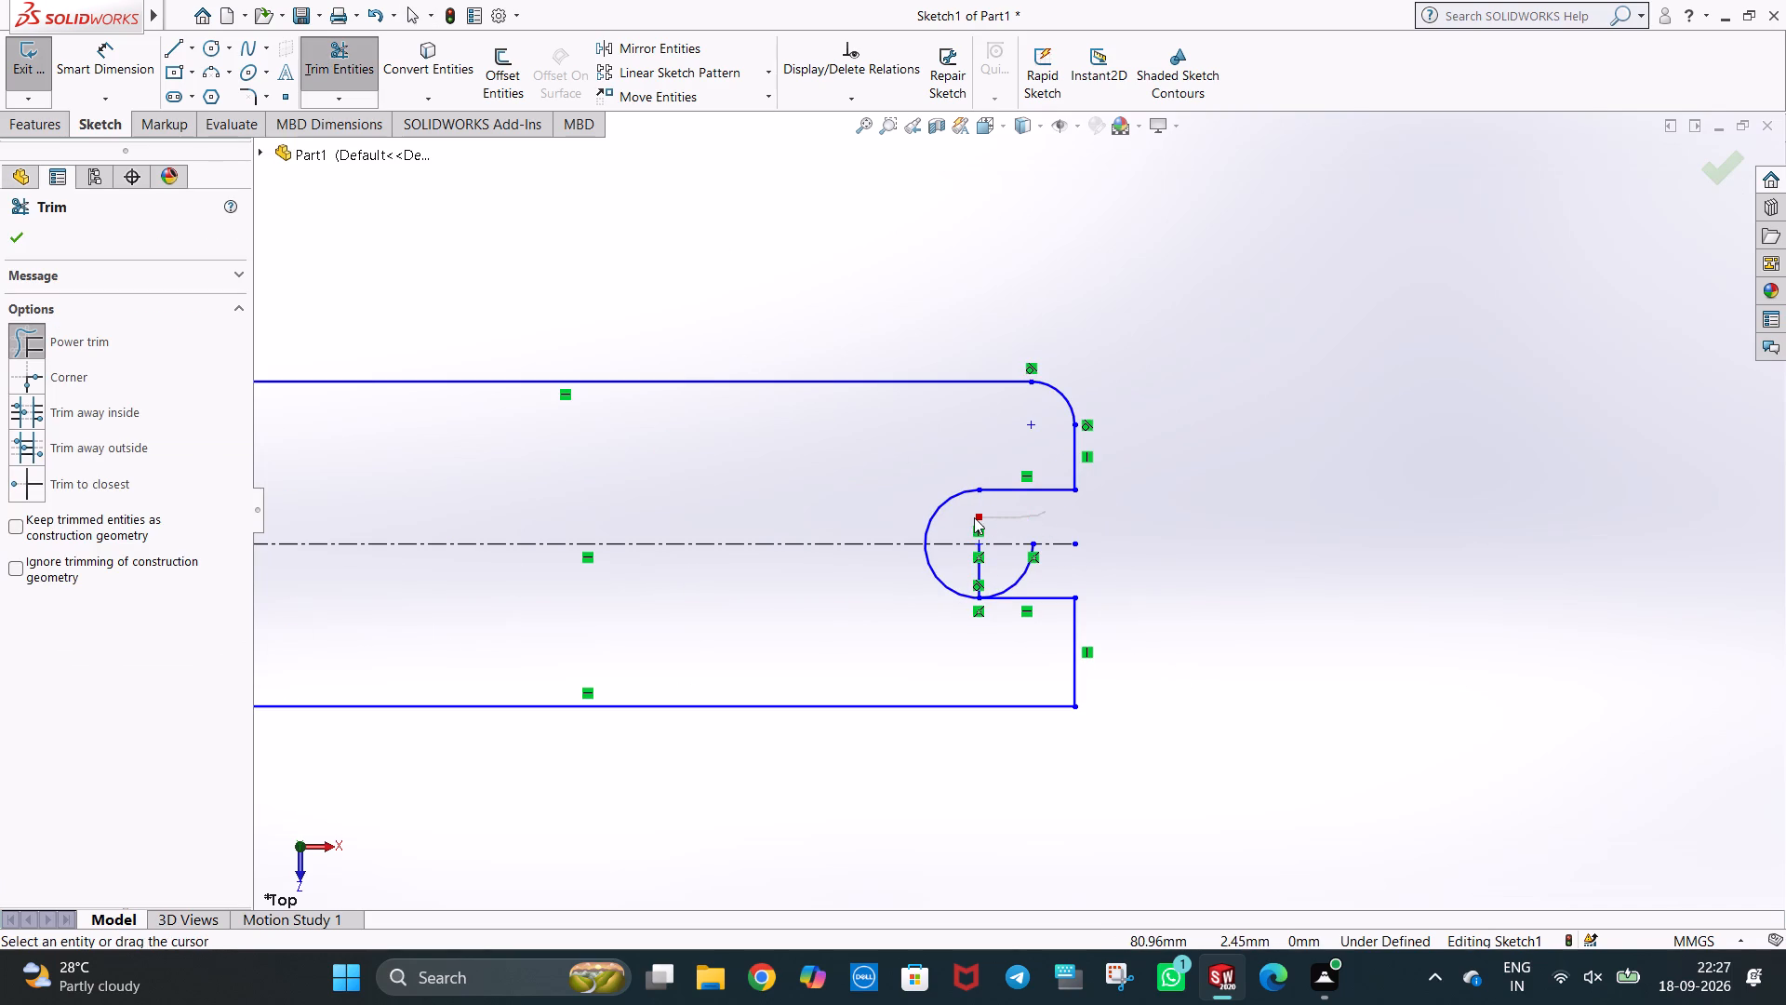
{"action": "left_click_drag", "start_coordinate": [974, 517], "coordinate": [972, 517]}
{"action": "left_click_drag", "start_coordinate": [1037, 576], "coordinate": [966, 575]}
{"action": "key", "text": "Escape"}
{"action": "left_click", "coordinate": [1225, 525]}
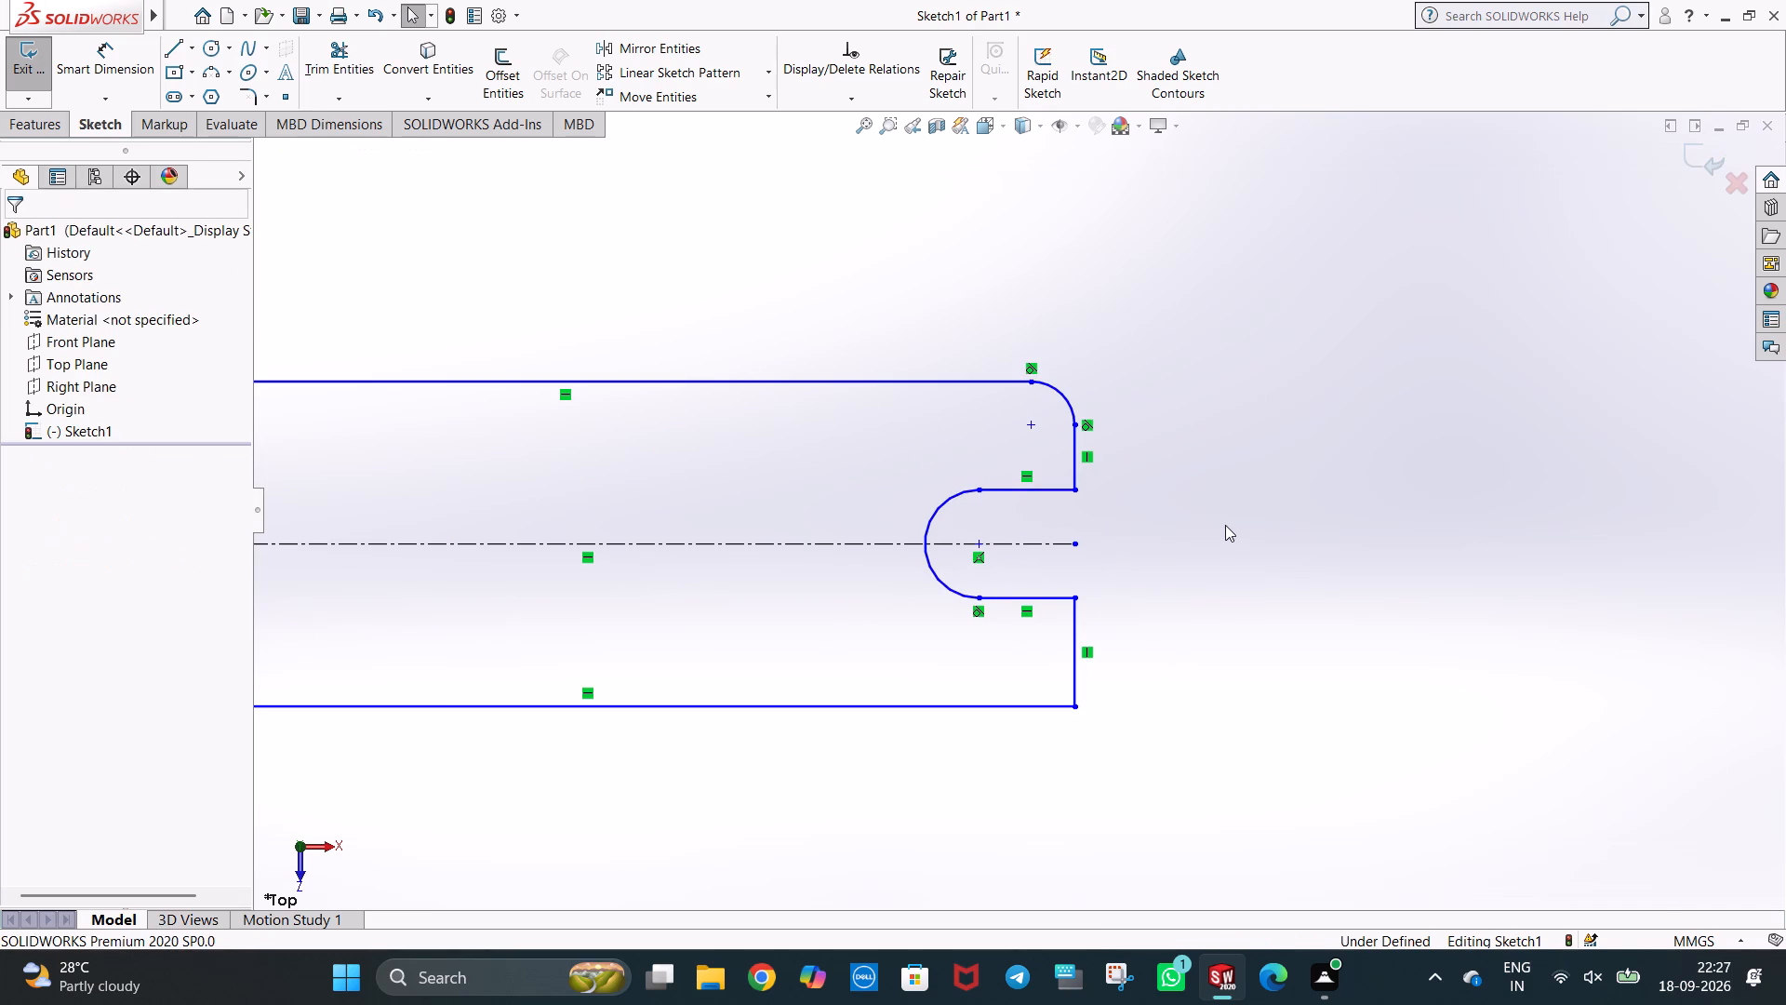
Mirror the upper right corner arc about the horizontal centerline.
{"action": "left_click", "coordinate": [633, 51]}
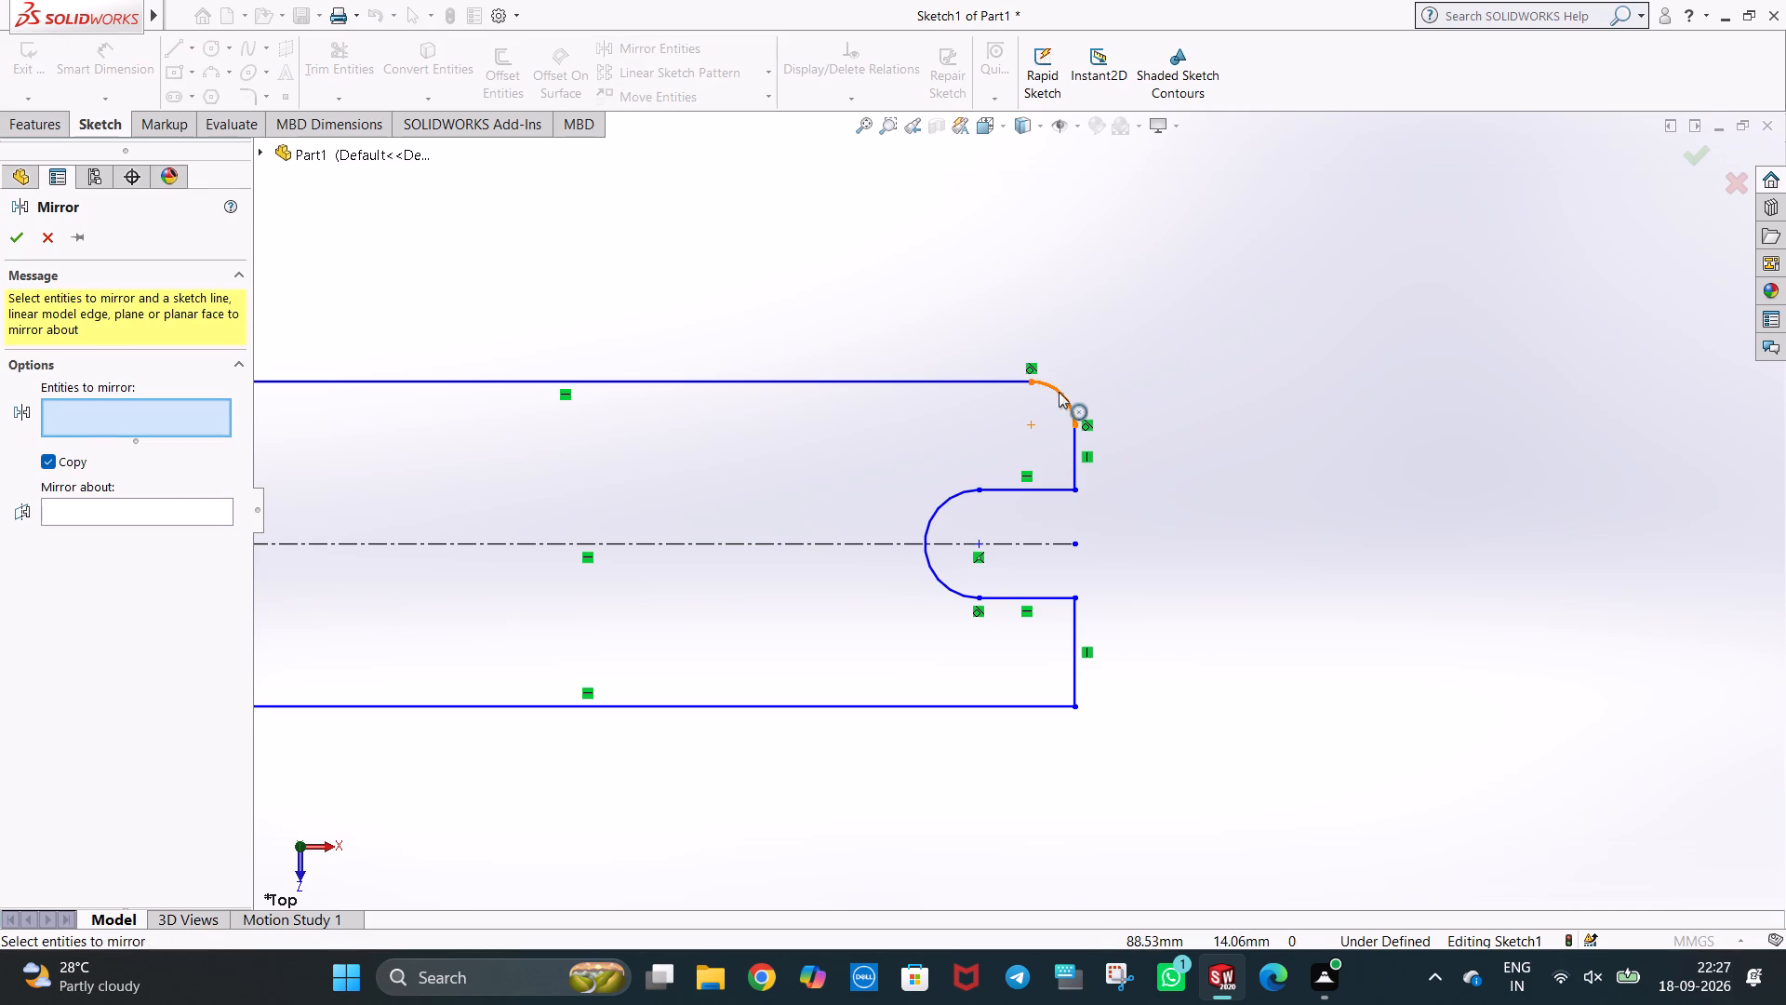
{"action": "left_click", "coordinate": [1059, 392]}
{"action": "left_click", "coordinate": [135, 516]}
{"action": "left_click", "coordinate": [619, 539]}
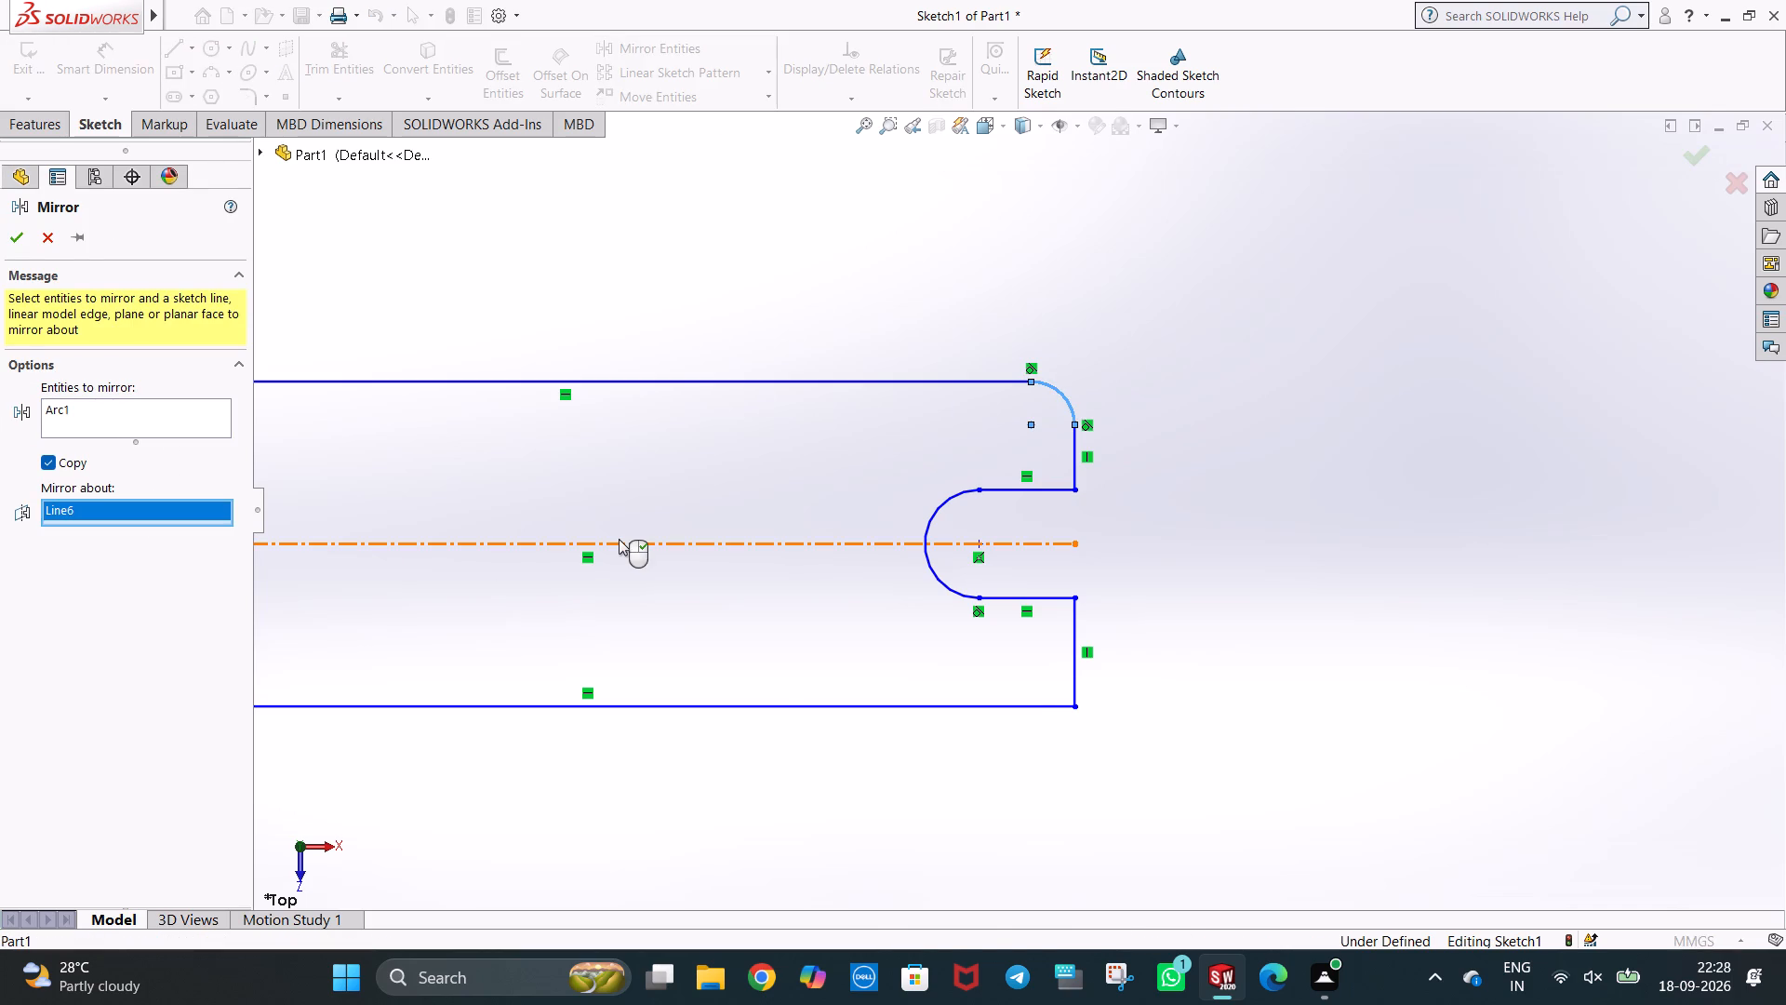
{"action": "right_click", "coordinate": [620, 541]}
{"action": "left_click", "coordinate": [1077, 488]}
{"action": "key", "text": "Escape"}
{"action": "left_click", "coordinate": [1197, 744]}
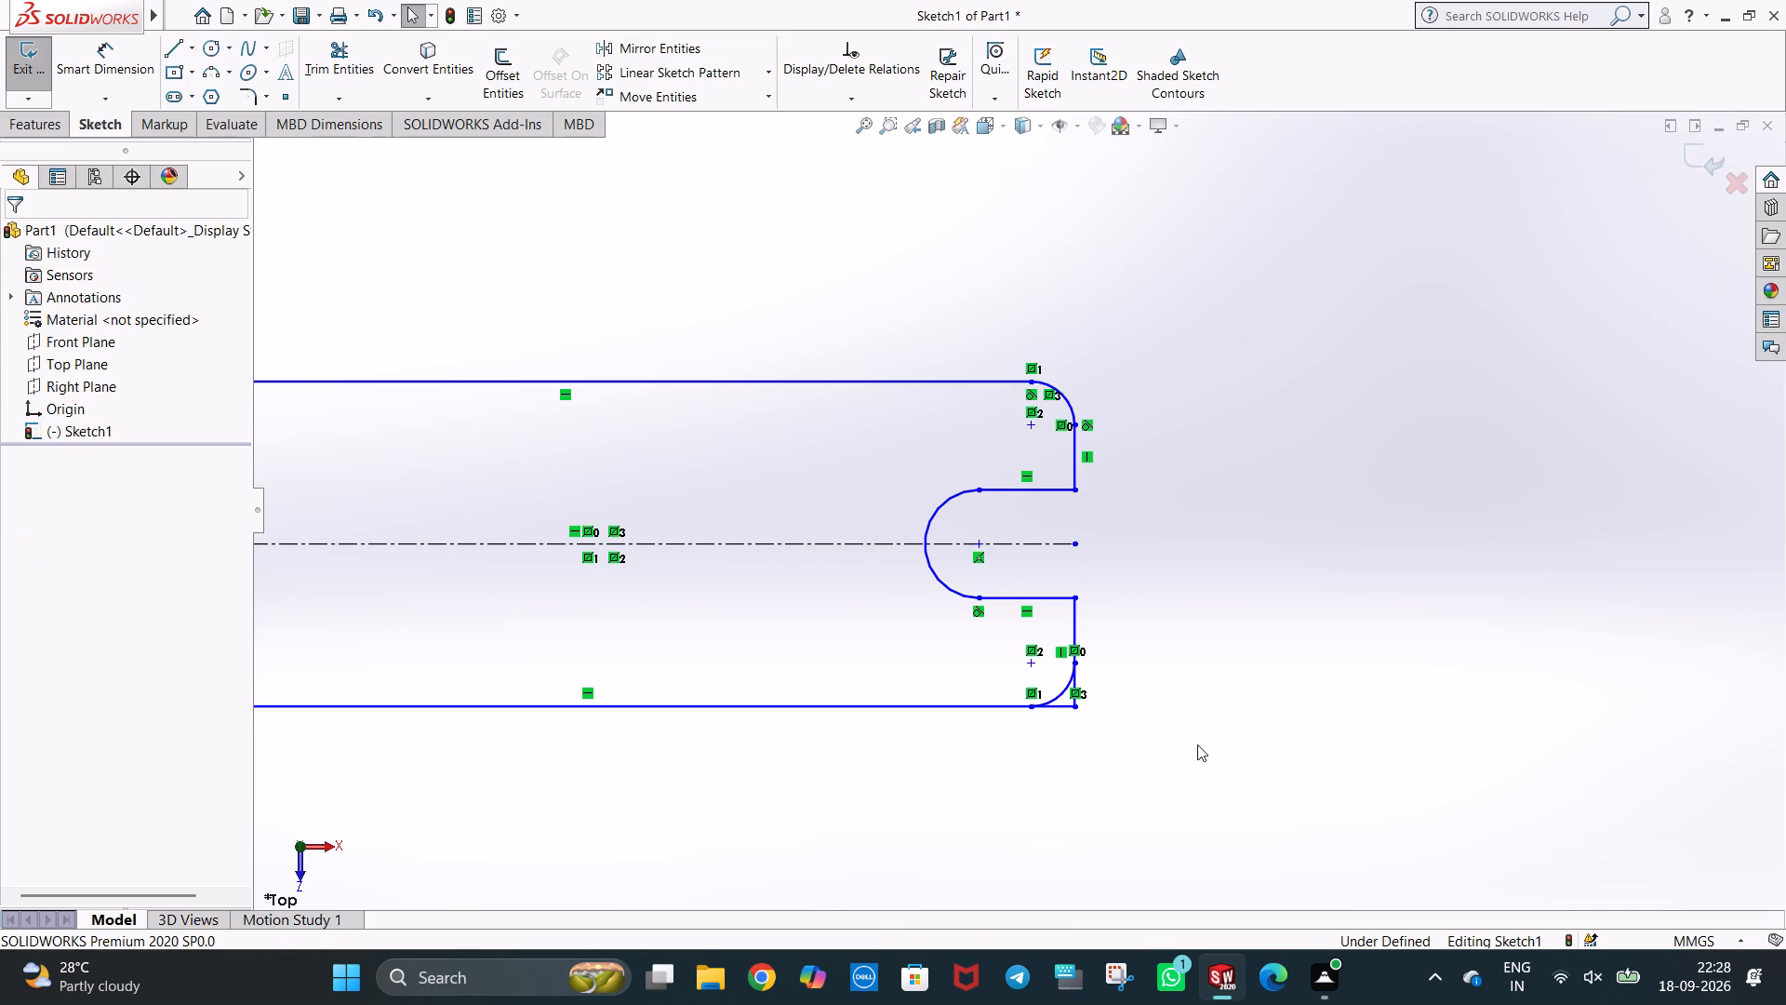
Trim the line ends beyond the mirrored arc to leave a rounded lower right corner.
{"action": "scroll", "coordinate": [1079, 749], "scroll_direction": "down", "scroll_amount": 2}
{"action": "left_click", "coordinate": [327, 52]}
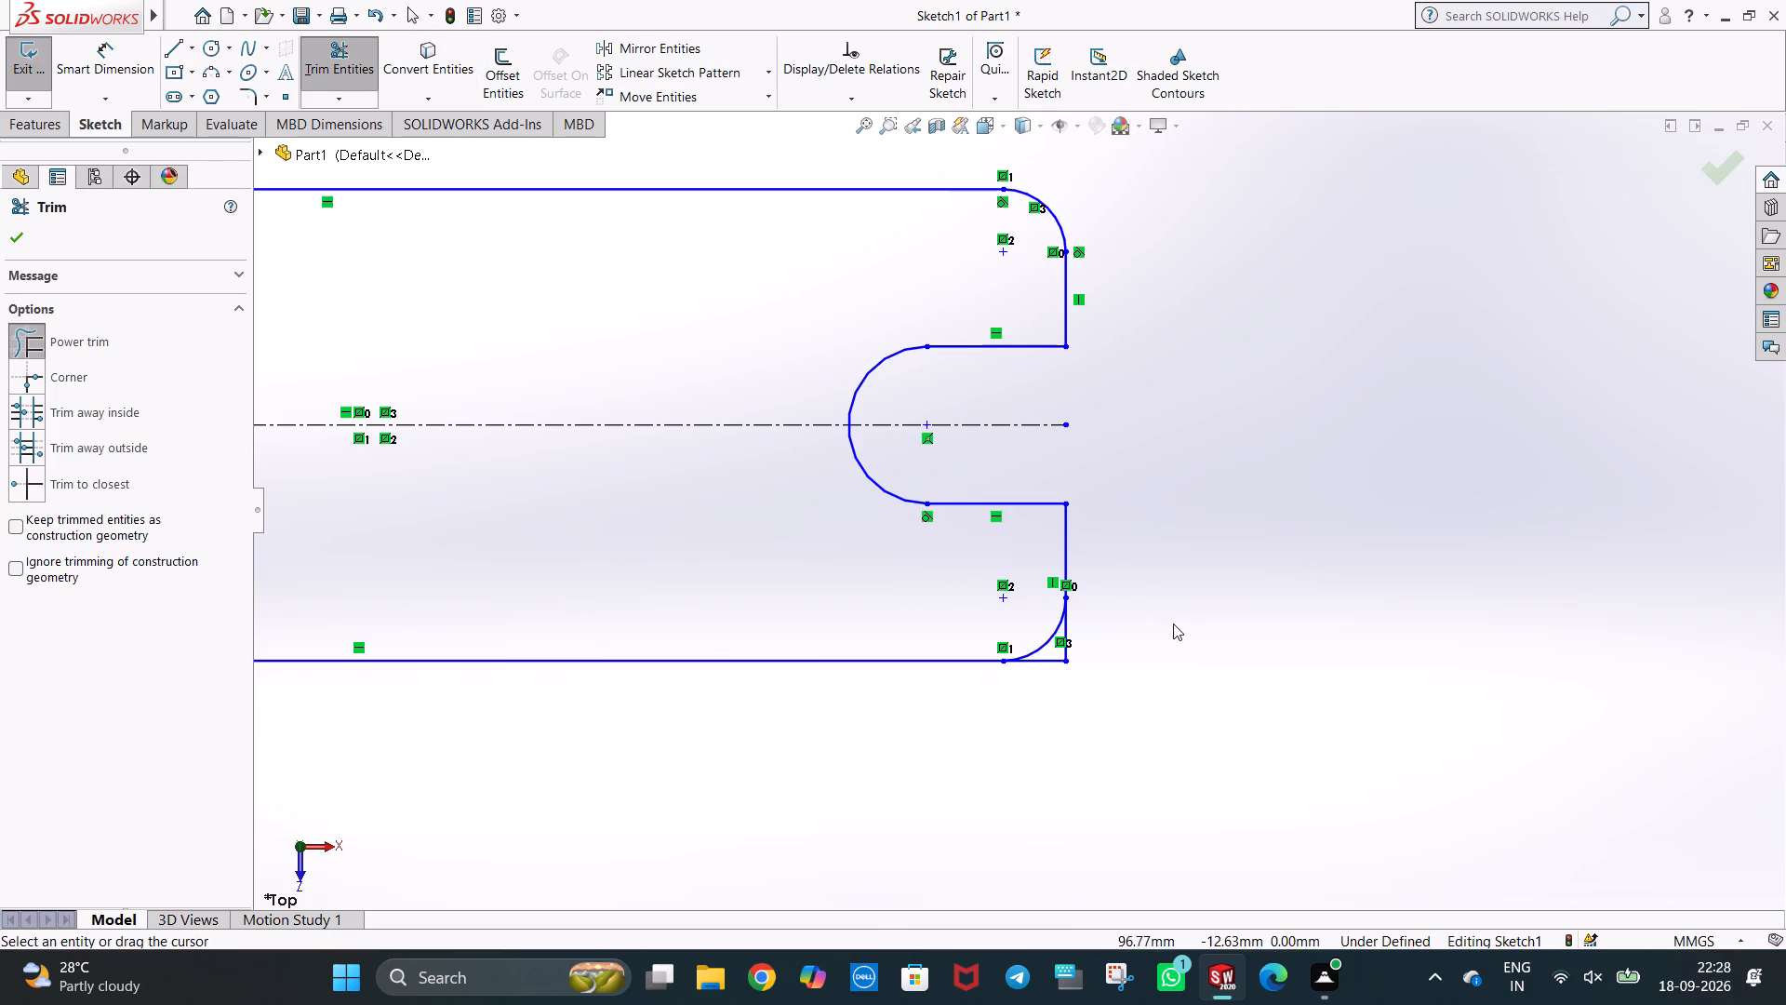
{"action": "left_click_drag", "start_coordinate": [1173, 623], "coordinate": [1029, 677]}
{"action": "key", "text": "Escape"}
{"action": "left_click", "coordinate": [1168, 570]}
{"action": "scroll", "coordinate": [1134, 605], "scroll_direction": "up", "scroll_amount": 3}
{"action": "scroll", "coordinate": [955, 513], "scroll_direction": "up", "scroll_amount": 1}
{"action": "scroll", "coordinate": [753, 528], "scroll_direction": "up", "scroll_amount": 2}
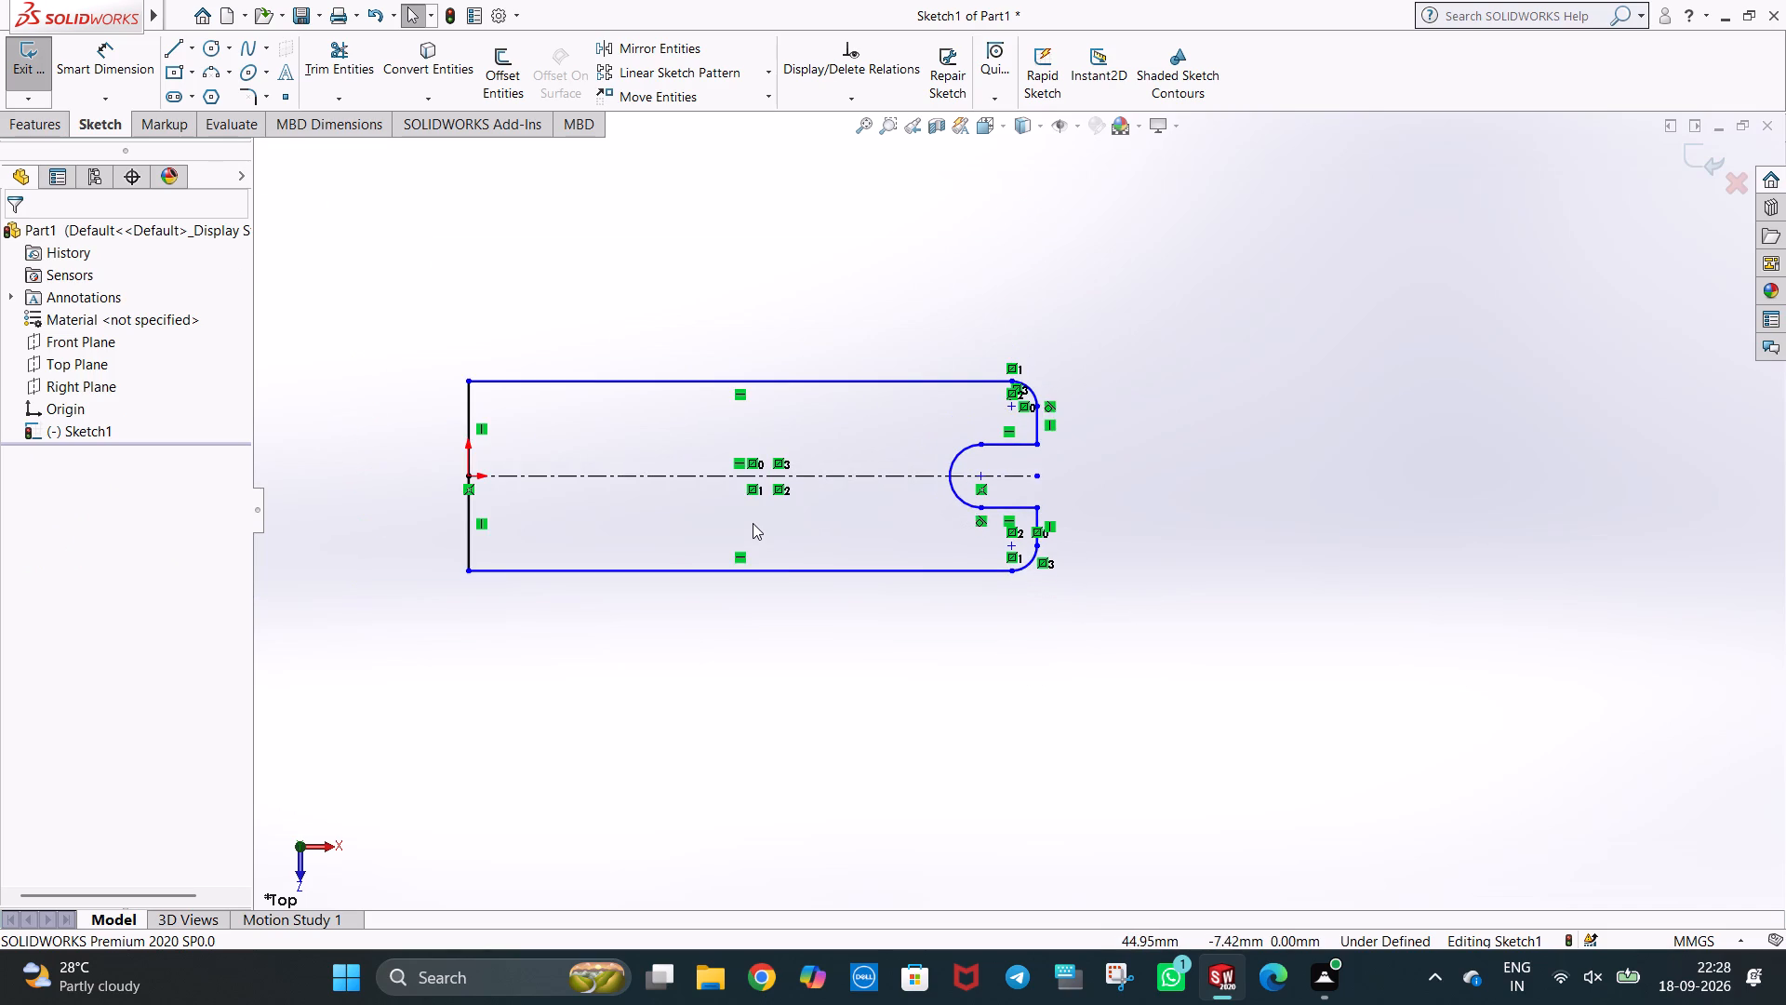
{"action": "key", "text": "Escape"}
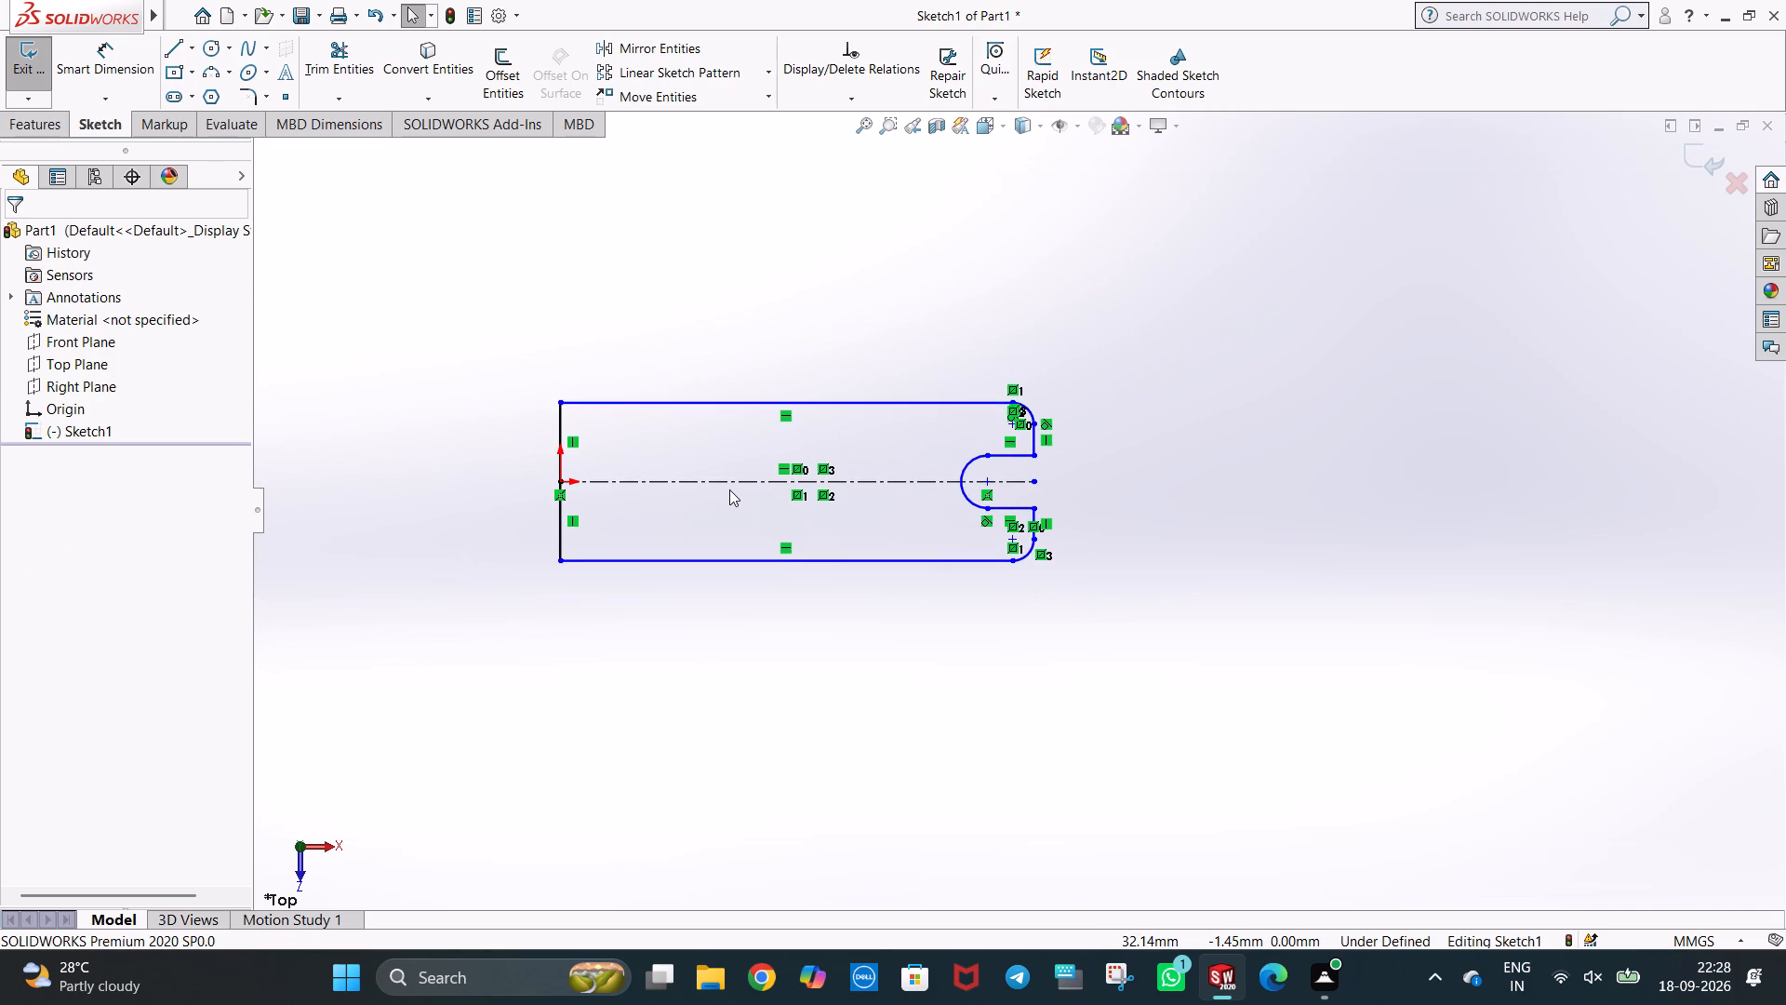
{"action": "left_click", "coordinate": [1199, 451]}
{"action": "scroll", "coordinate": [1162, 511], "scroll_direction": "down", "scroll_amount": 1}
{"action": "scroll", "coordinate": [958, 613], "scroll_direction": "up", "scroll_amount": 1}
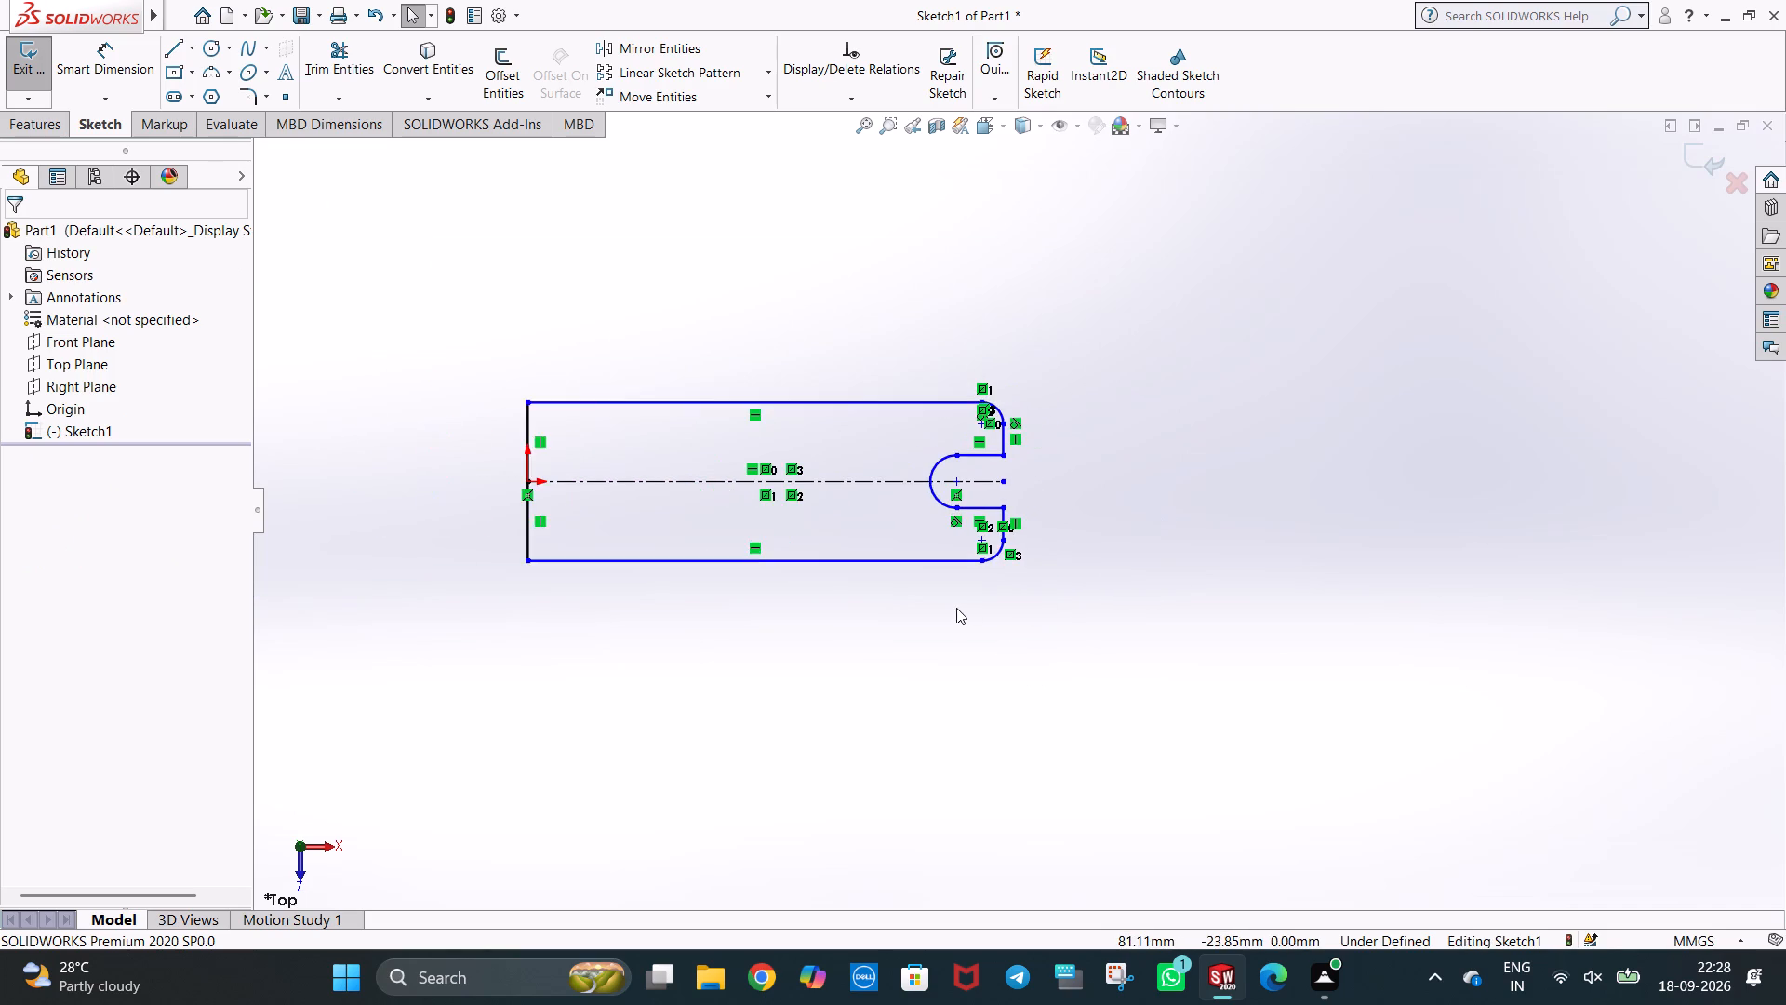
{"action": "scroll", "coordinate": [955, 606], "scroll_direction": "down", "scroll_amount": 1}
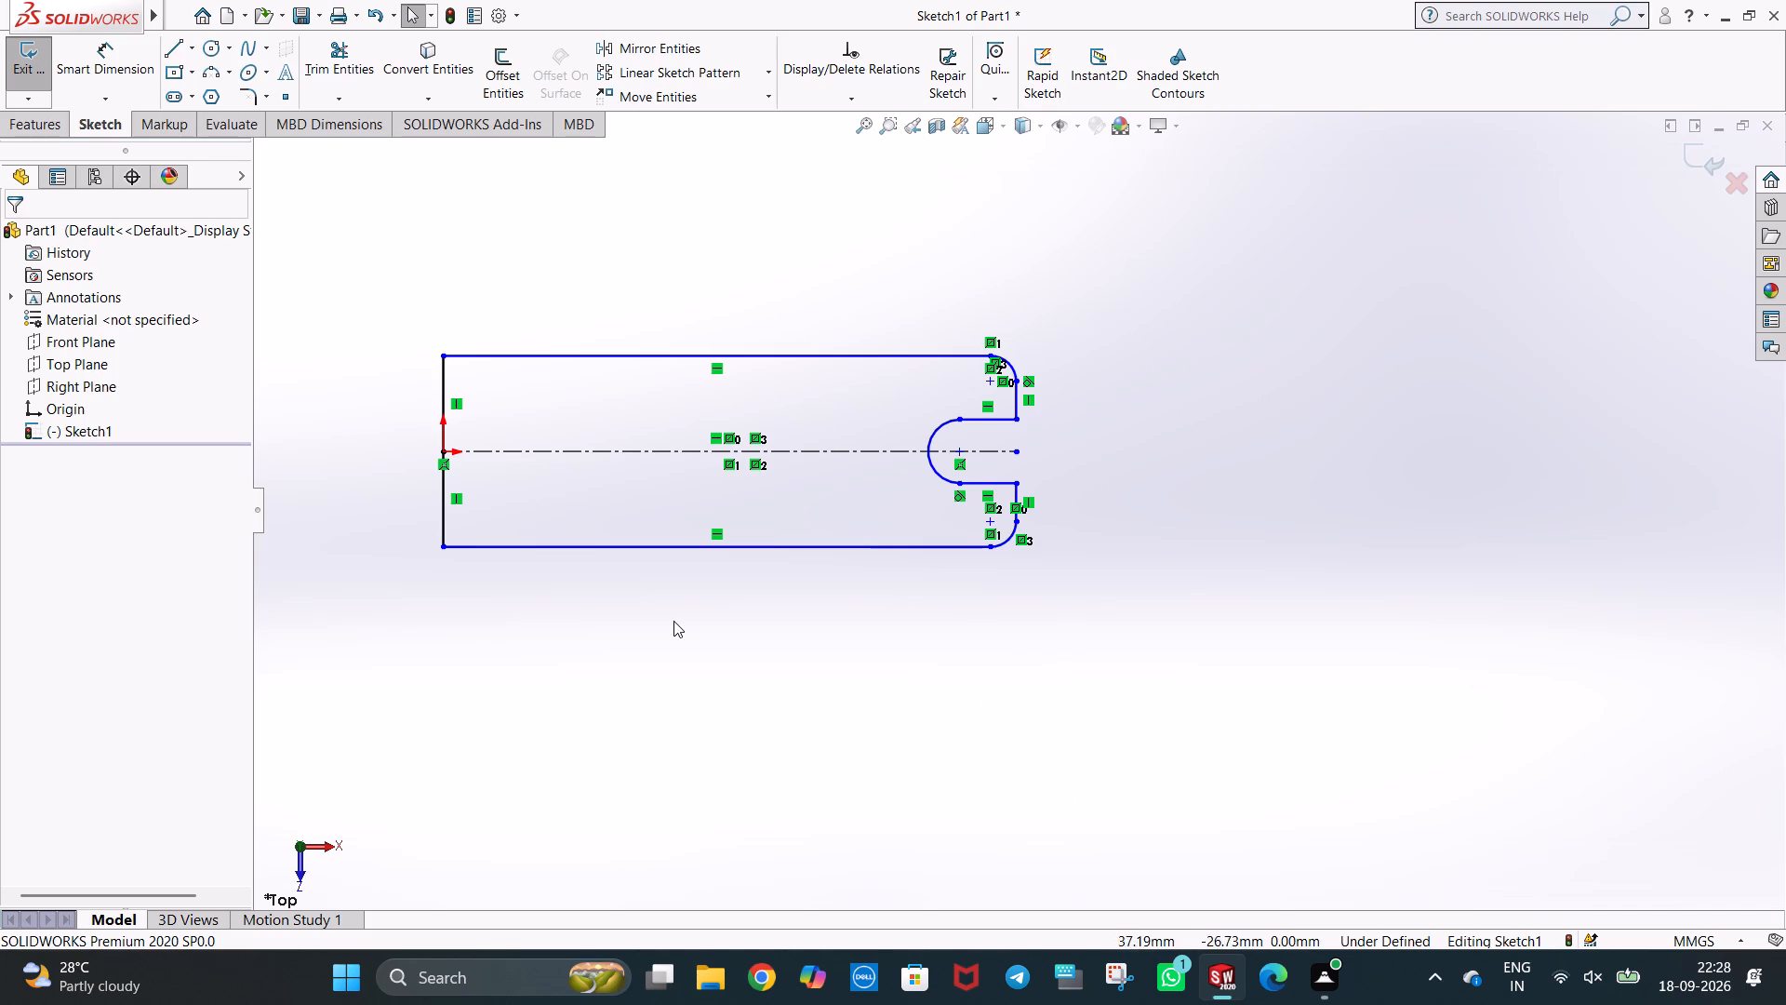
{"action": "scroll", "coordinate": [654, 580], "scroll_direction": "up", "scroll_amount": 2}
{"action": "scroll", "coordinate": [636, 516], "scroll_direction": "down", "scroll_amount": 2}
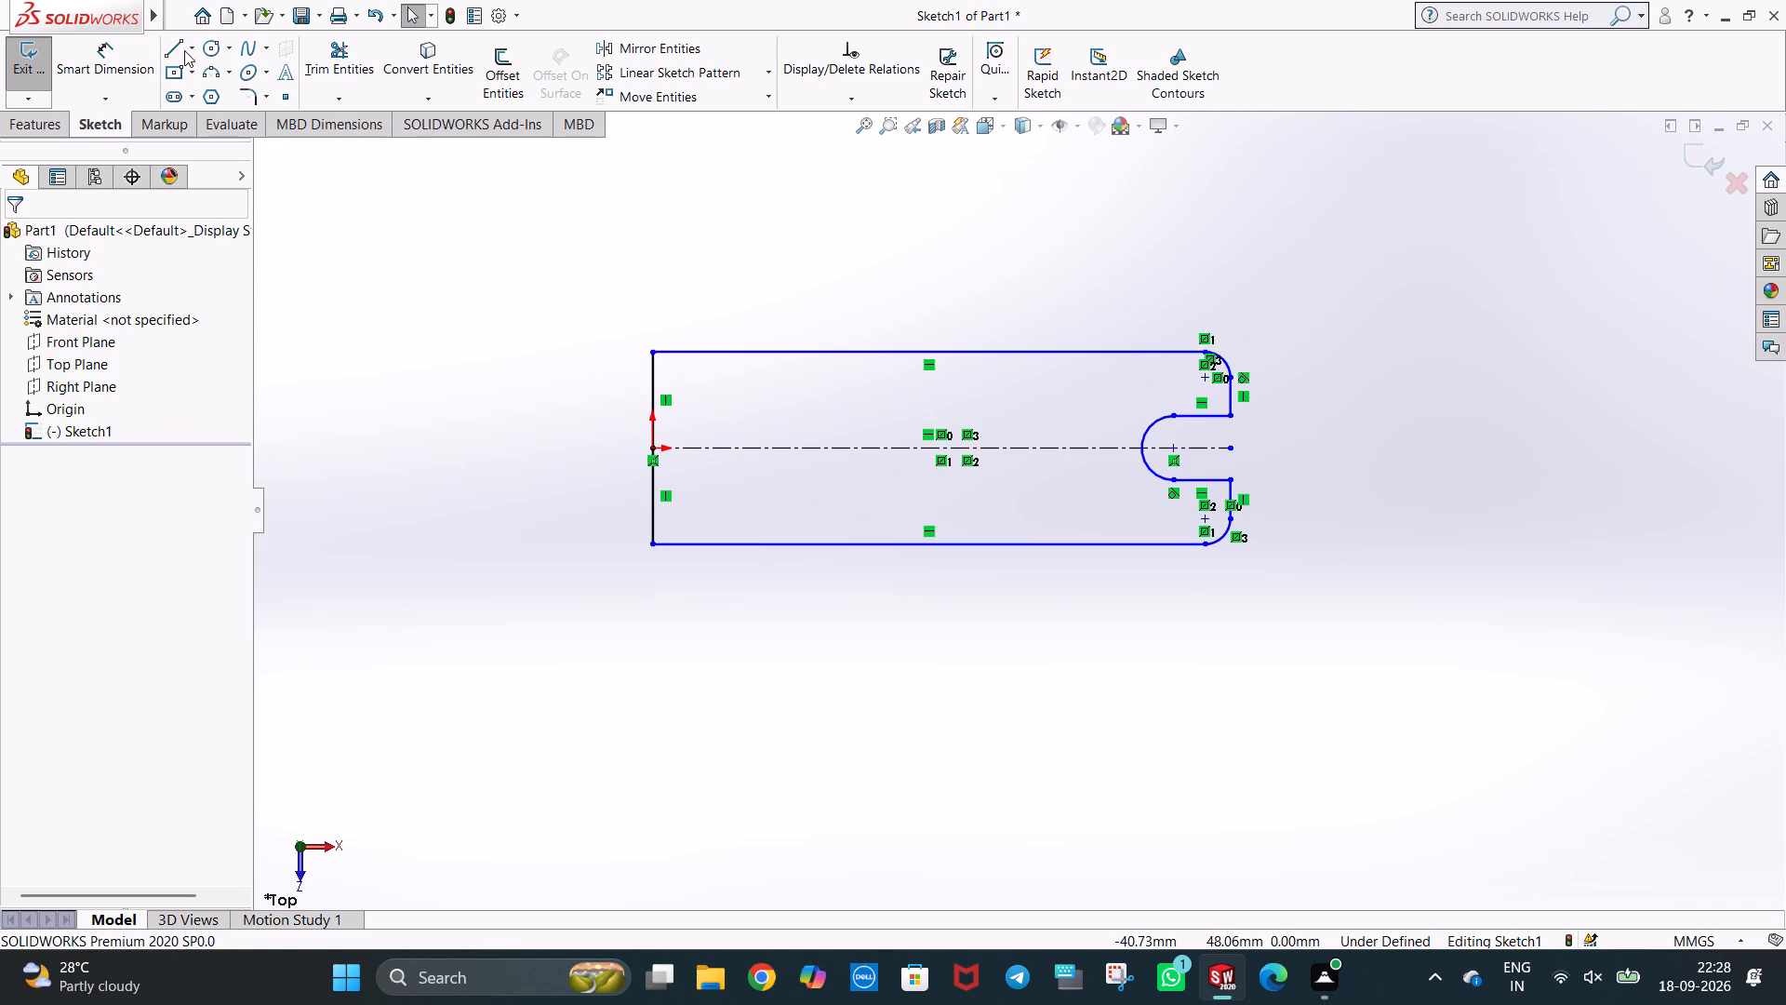
Draw a 10 mm vertical construction line upward from the profile's upper left corner.
{"action": "left_click", "coordinate": [191, 47]}
{"action": "left_click", "coordinate": [213, 92]}
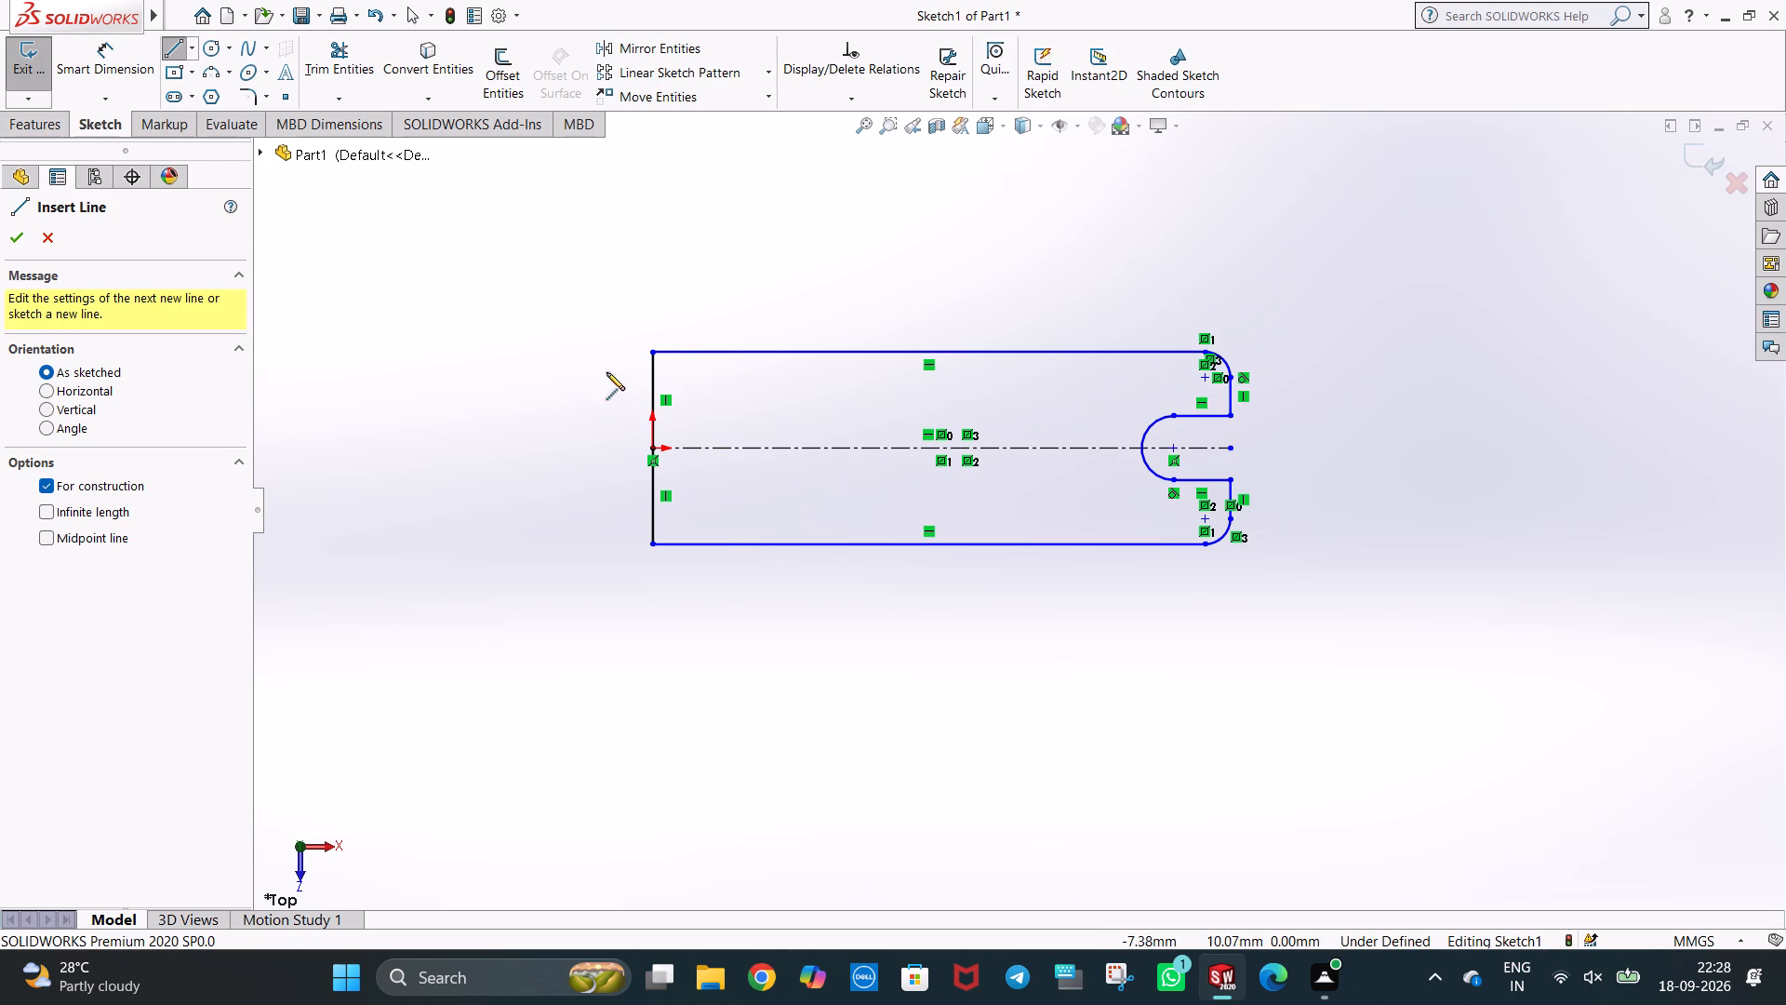
{"action": "left_click", "coordinate": [653, 353]}
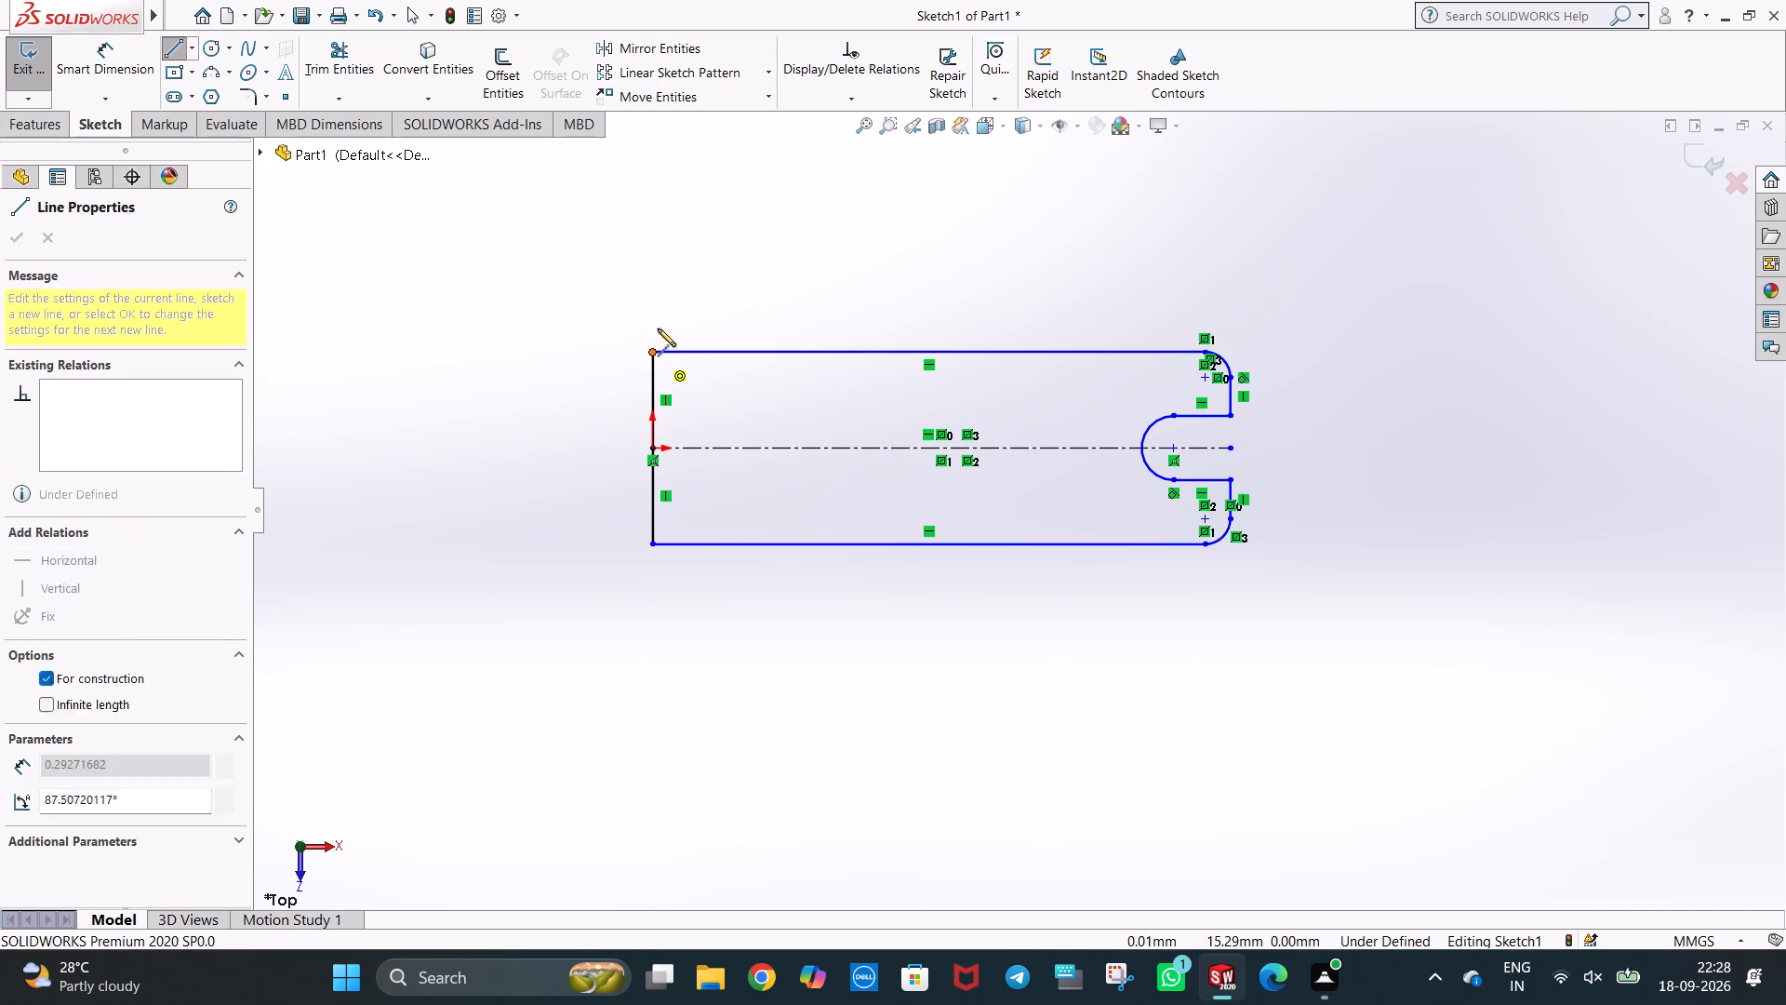
{"action": "left_click", "coordinate": [654, 298]}
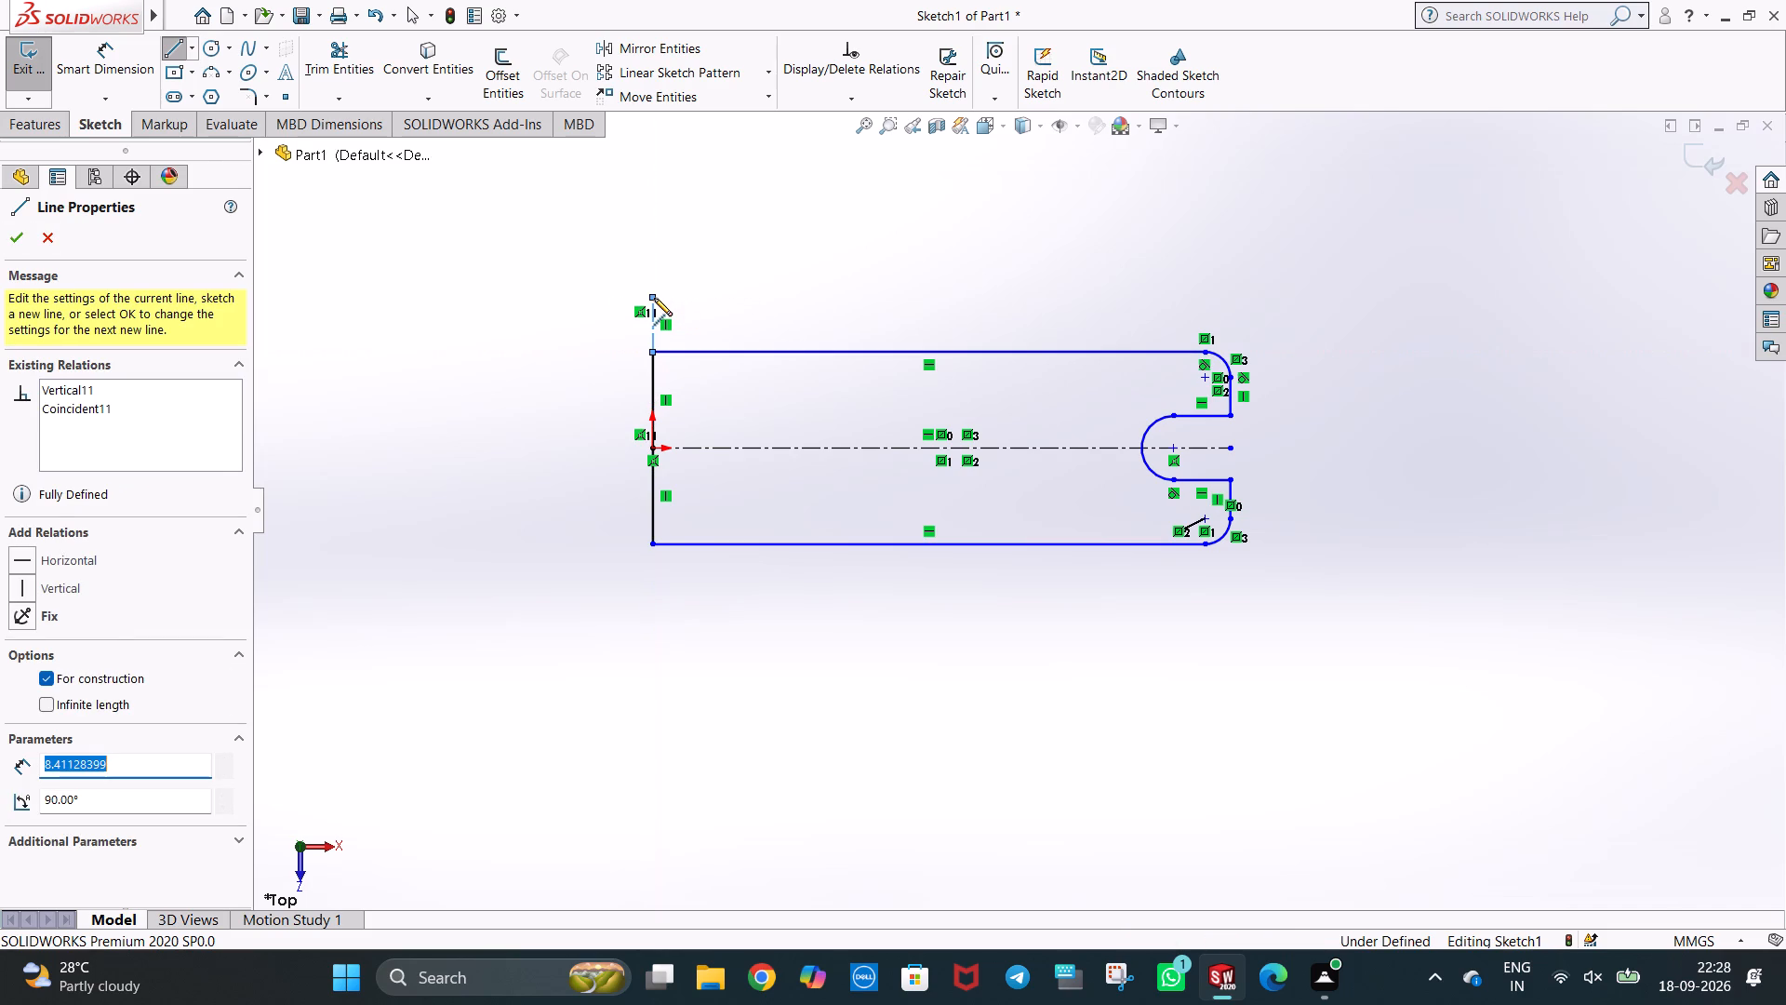
{"action": "type", "text": "10"}
{"action": "key", "text": "Return"}
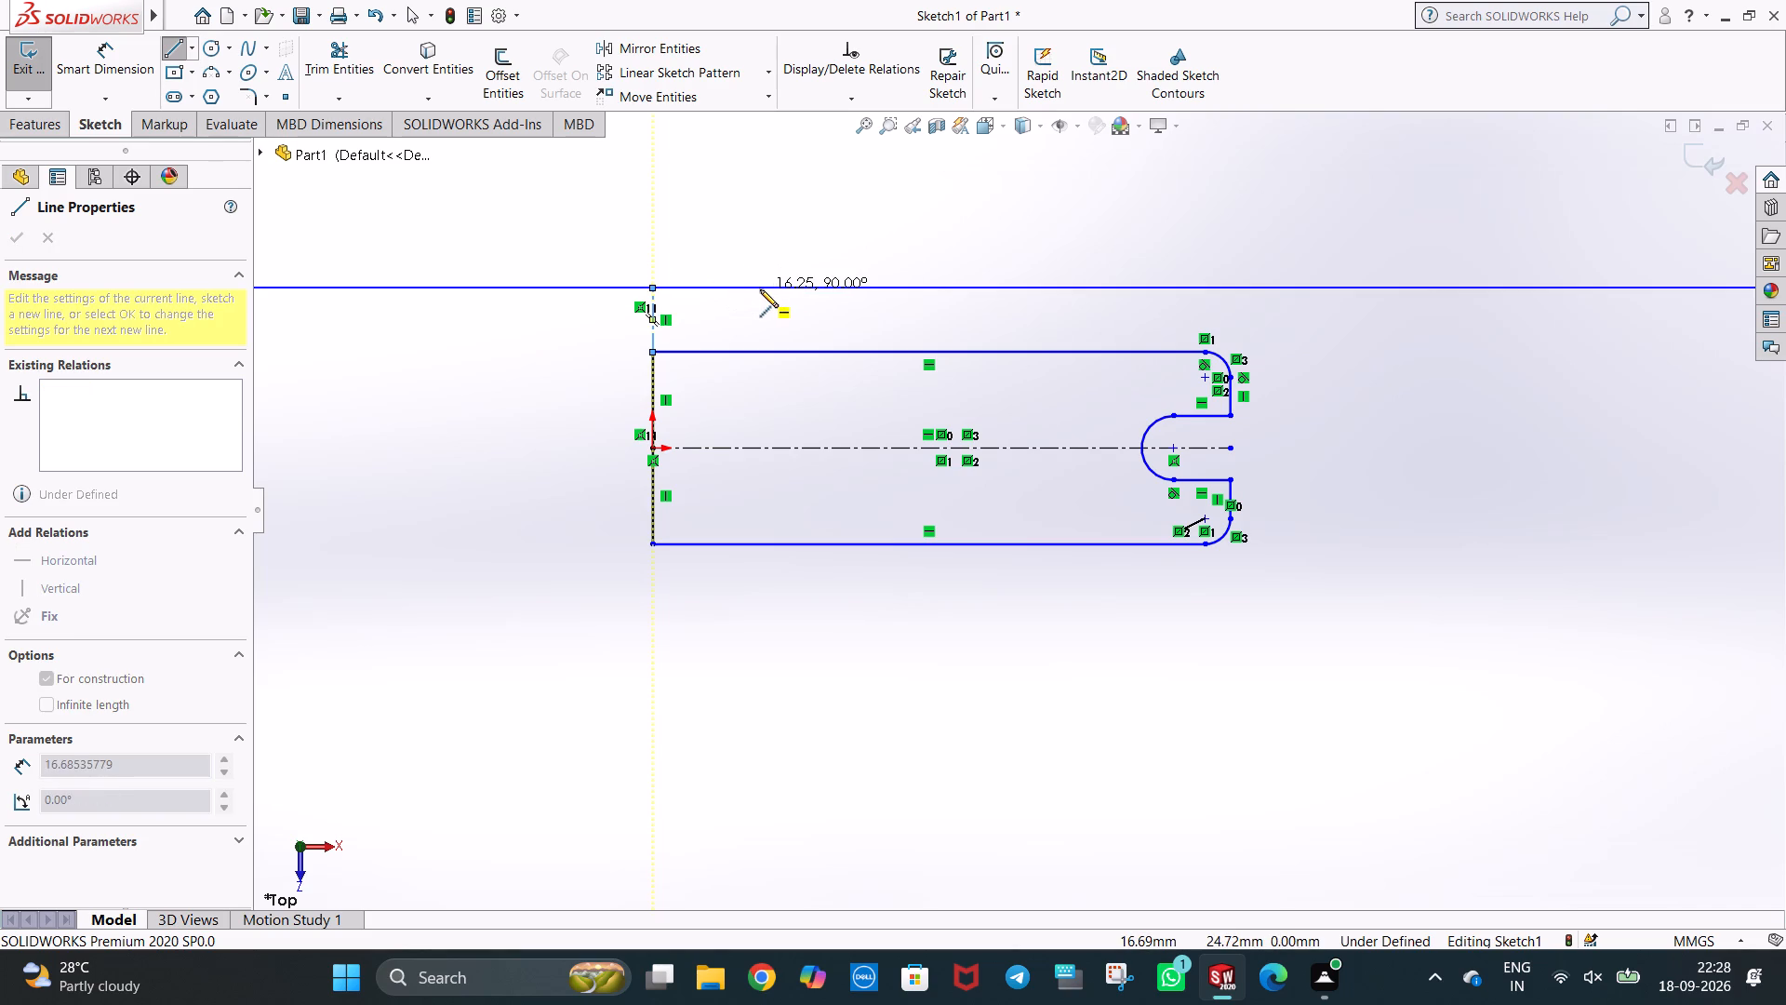
Draw a horizontal construction line rightward from the vertical construction line's upper end and set its length to 10 mm.
{"action": "left_click", "coordinate": [747, 290]}
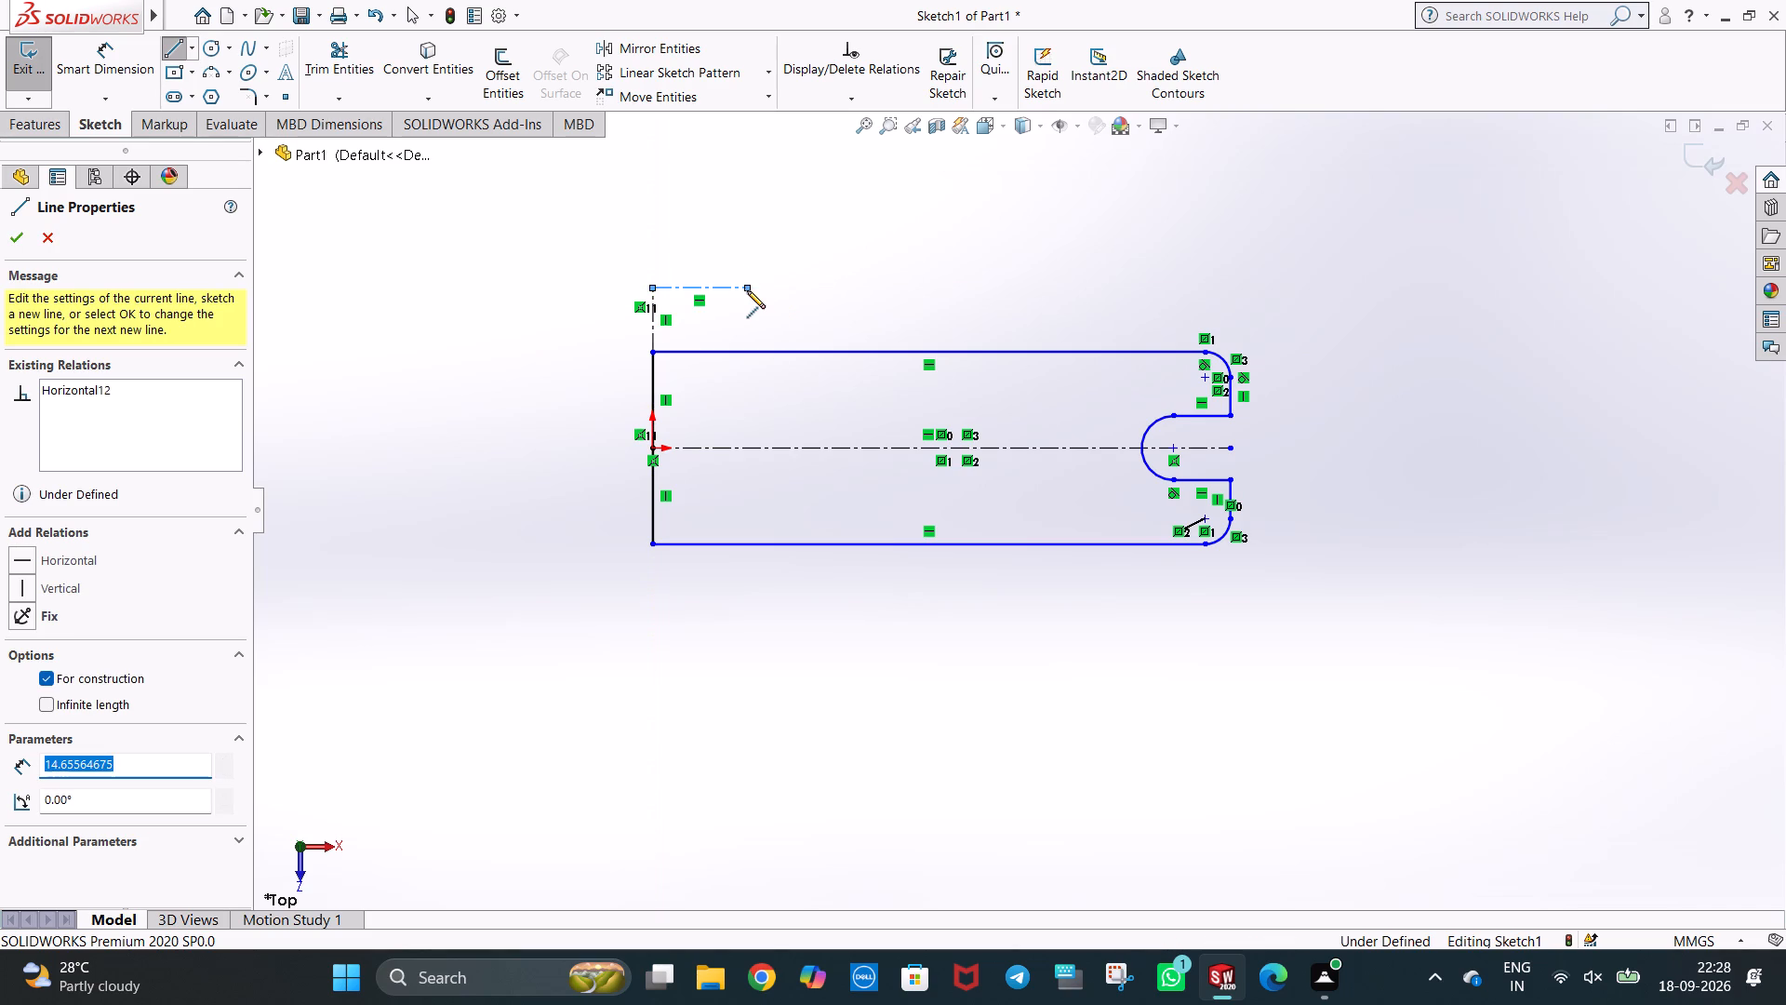
{"action": "key", "text": "Escape"}
{"action": "left_click", "coordinate": [810, 282]}
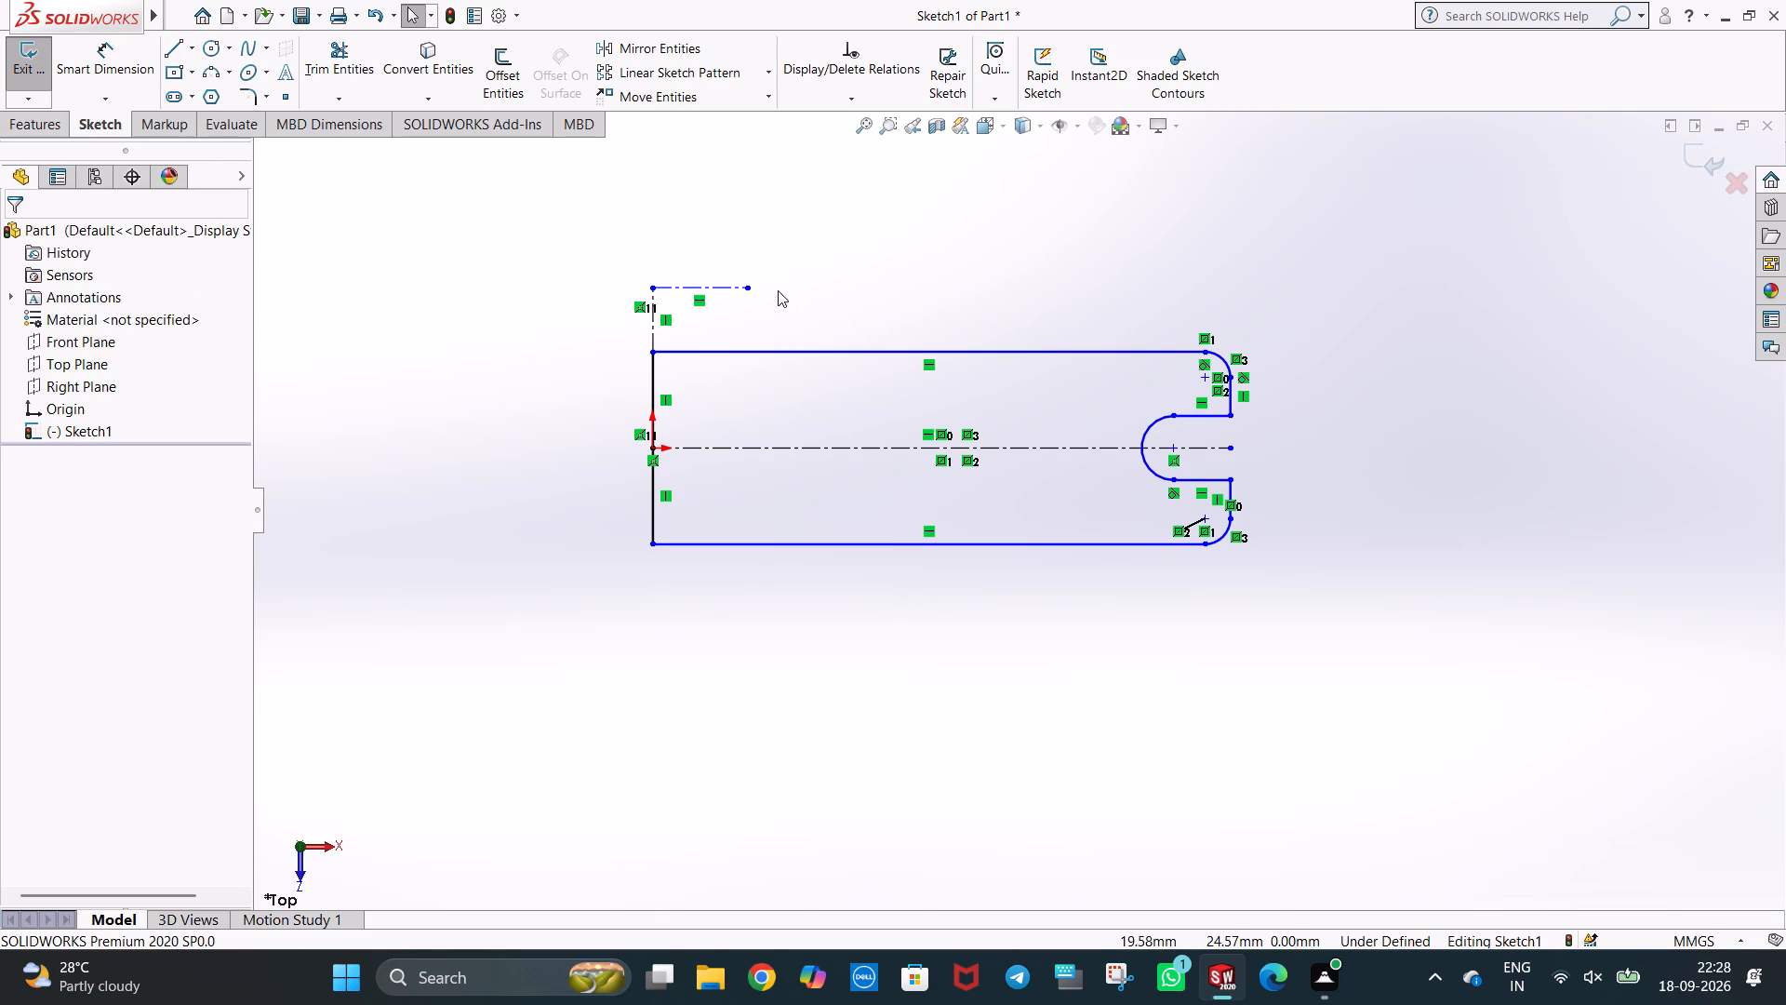
{"action": "left_click", "coordinate": [720, 286]}
{"action": "type", "text": "10"}
{"action": "key", "text": "Return"}
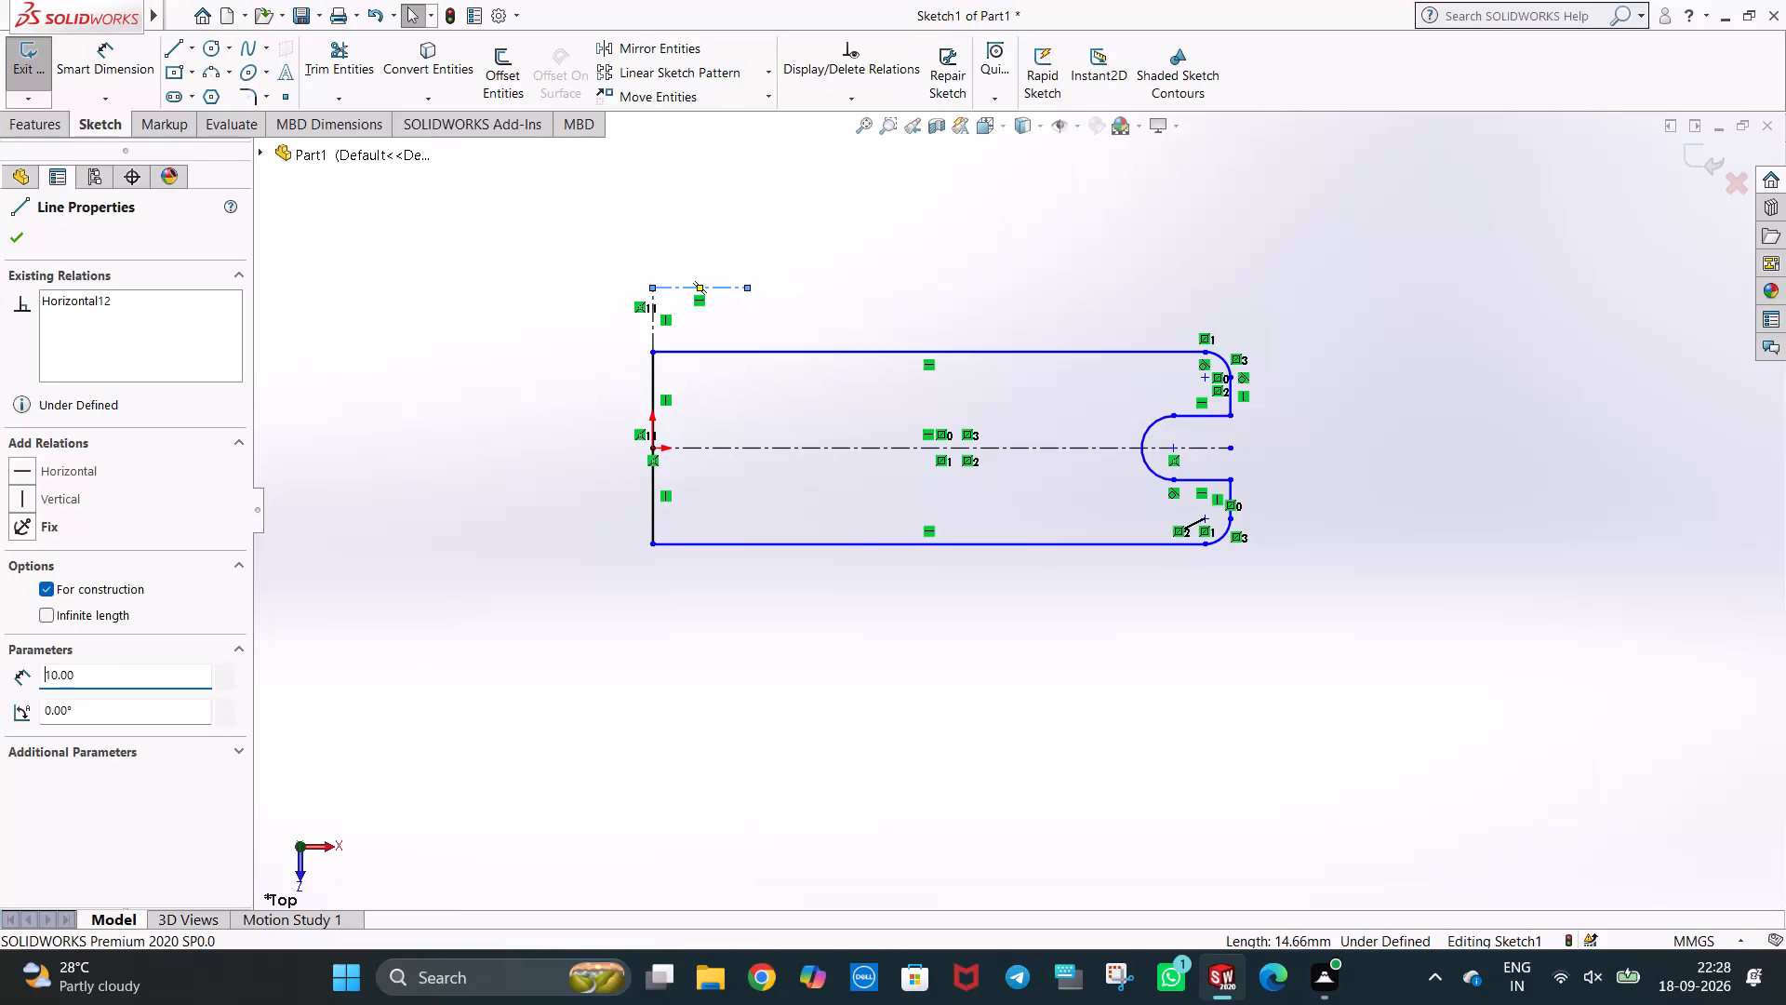
{"action": "key", "text": "Escape"}
{"action": "left_click", "coordinate": [694, 235]}
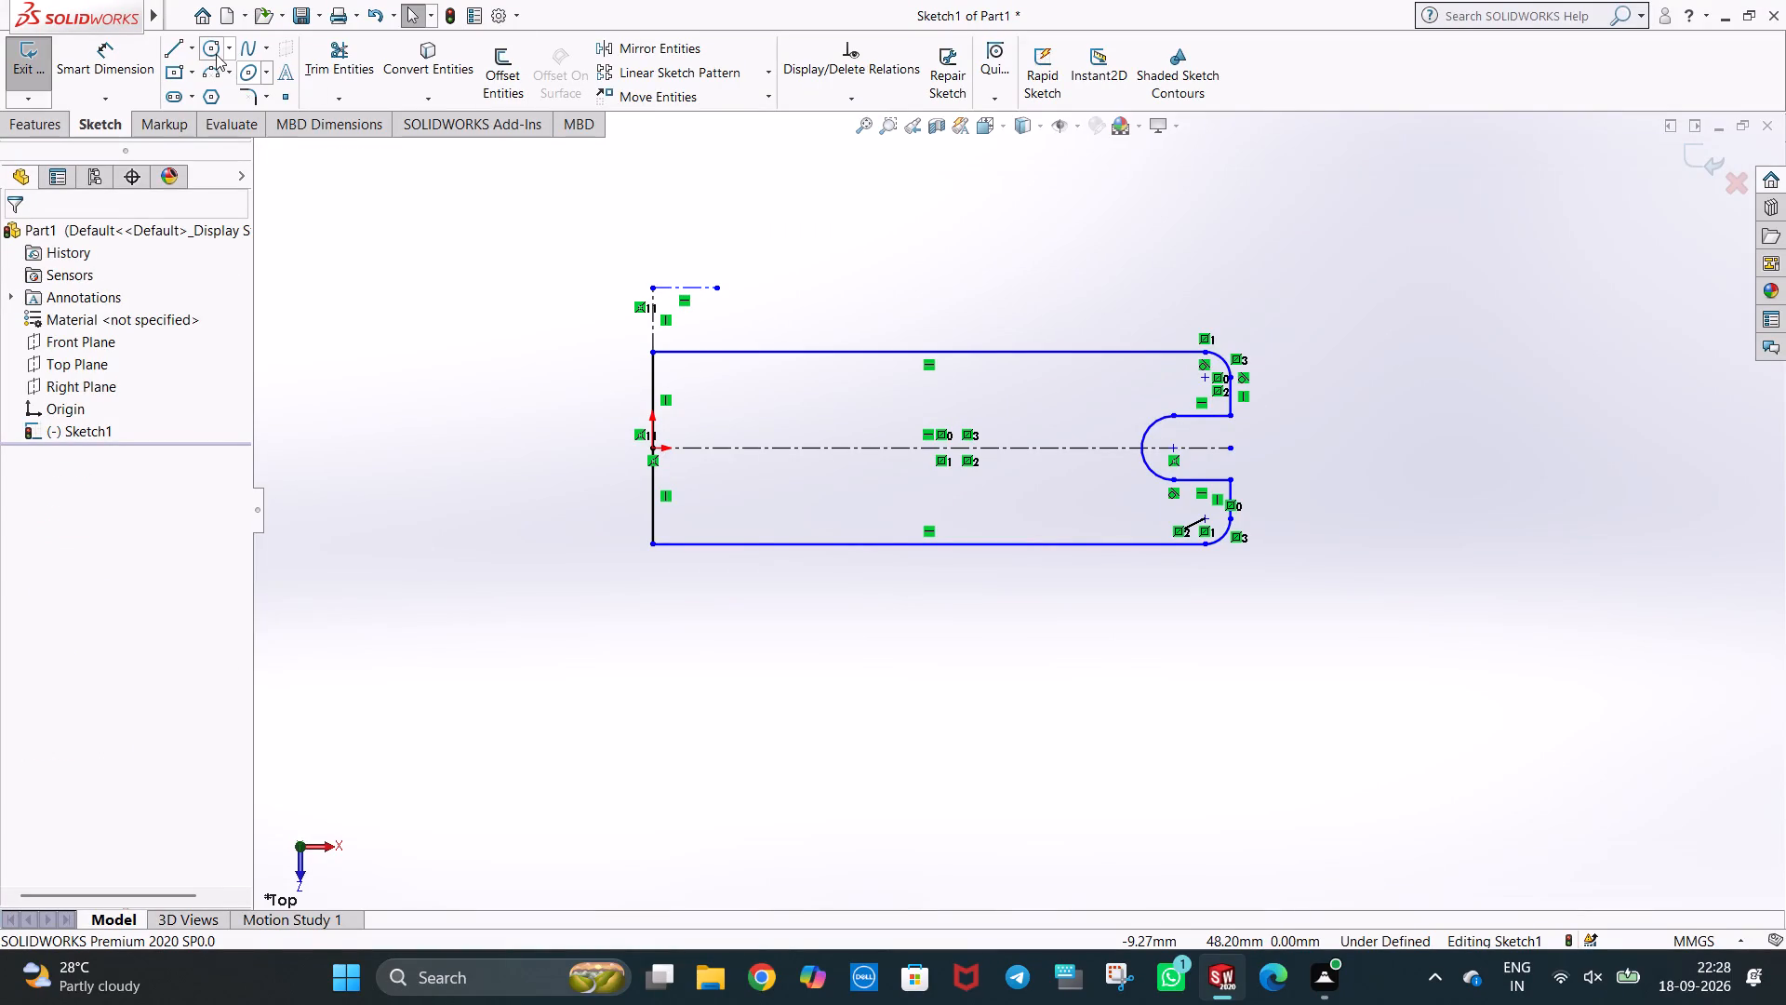
Draw a 10 mm radius circle centred on the free end of the short horizontal construction line.
{"action": "left_click", "coordinate": [216, 54]}
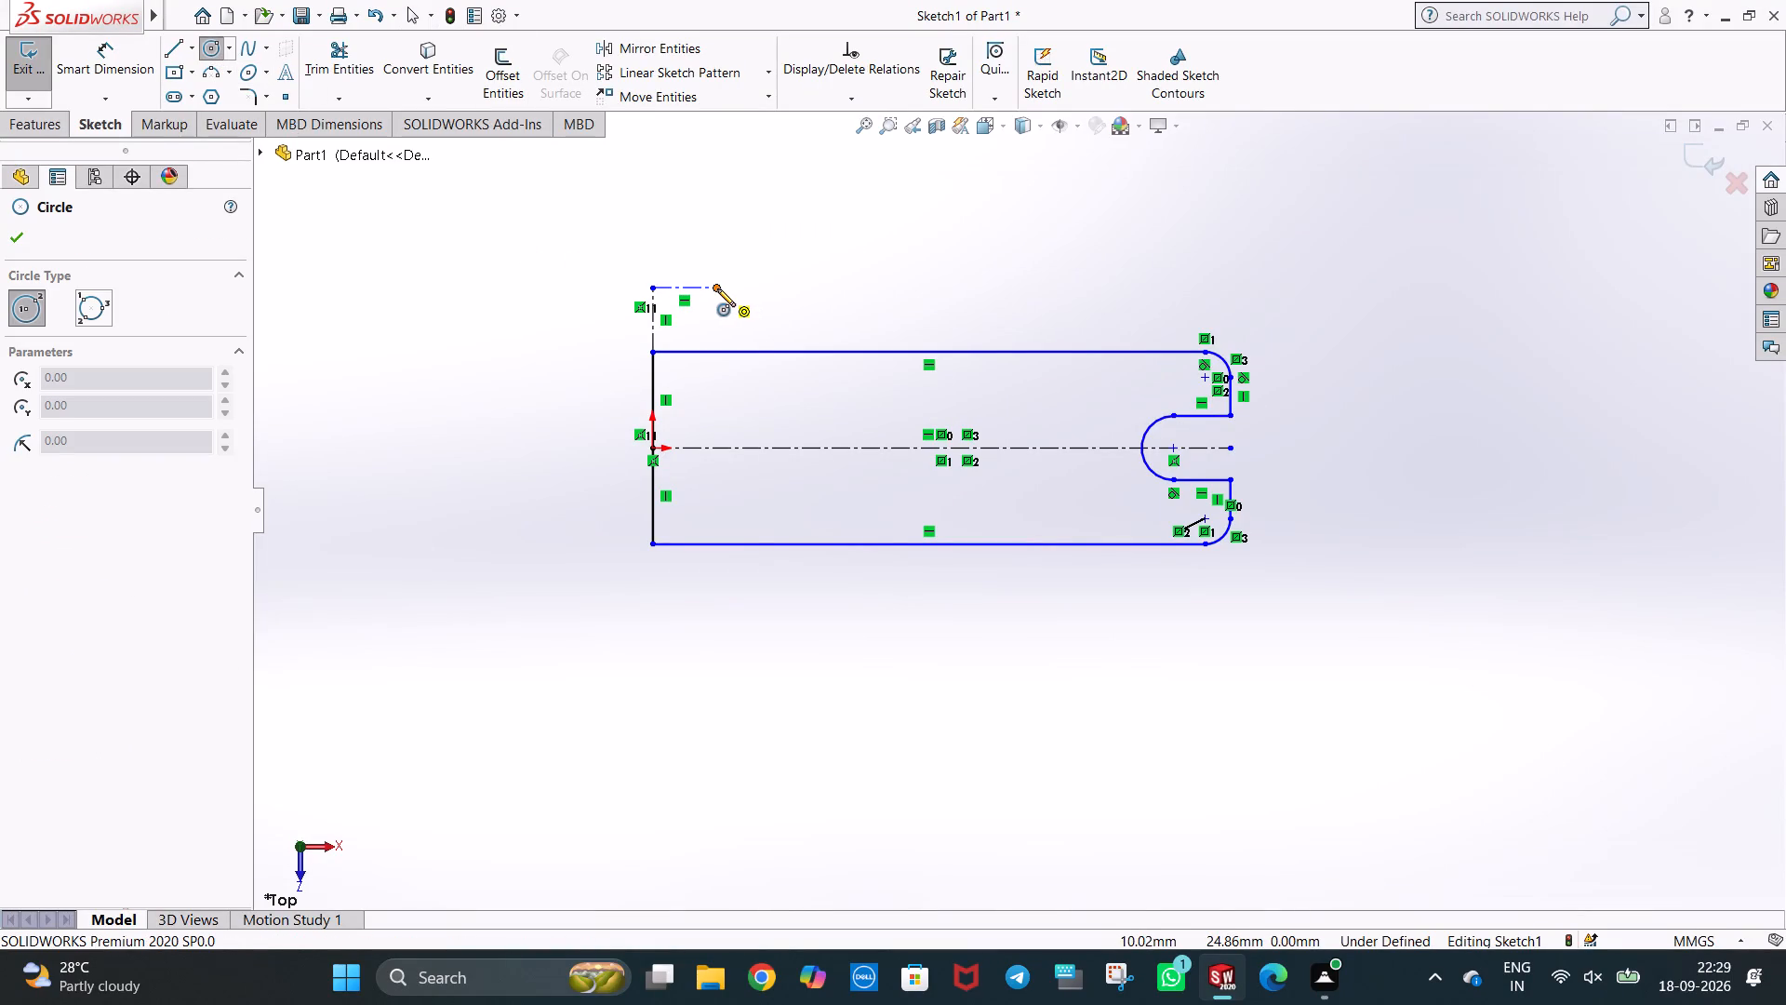
{"action": "left_click", "coordinate": [717, 288]}
{"action": "left_click", "coordinate": [755, 342]}
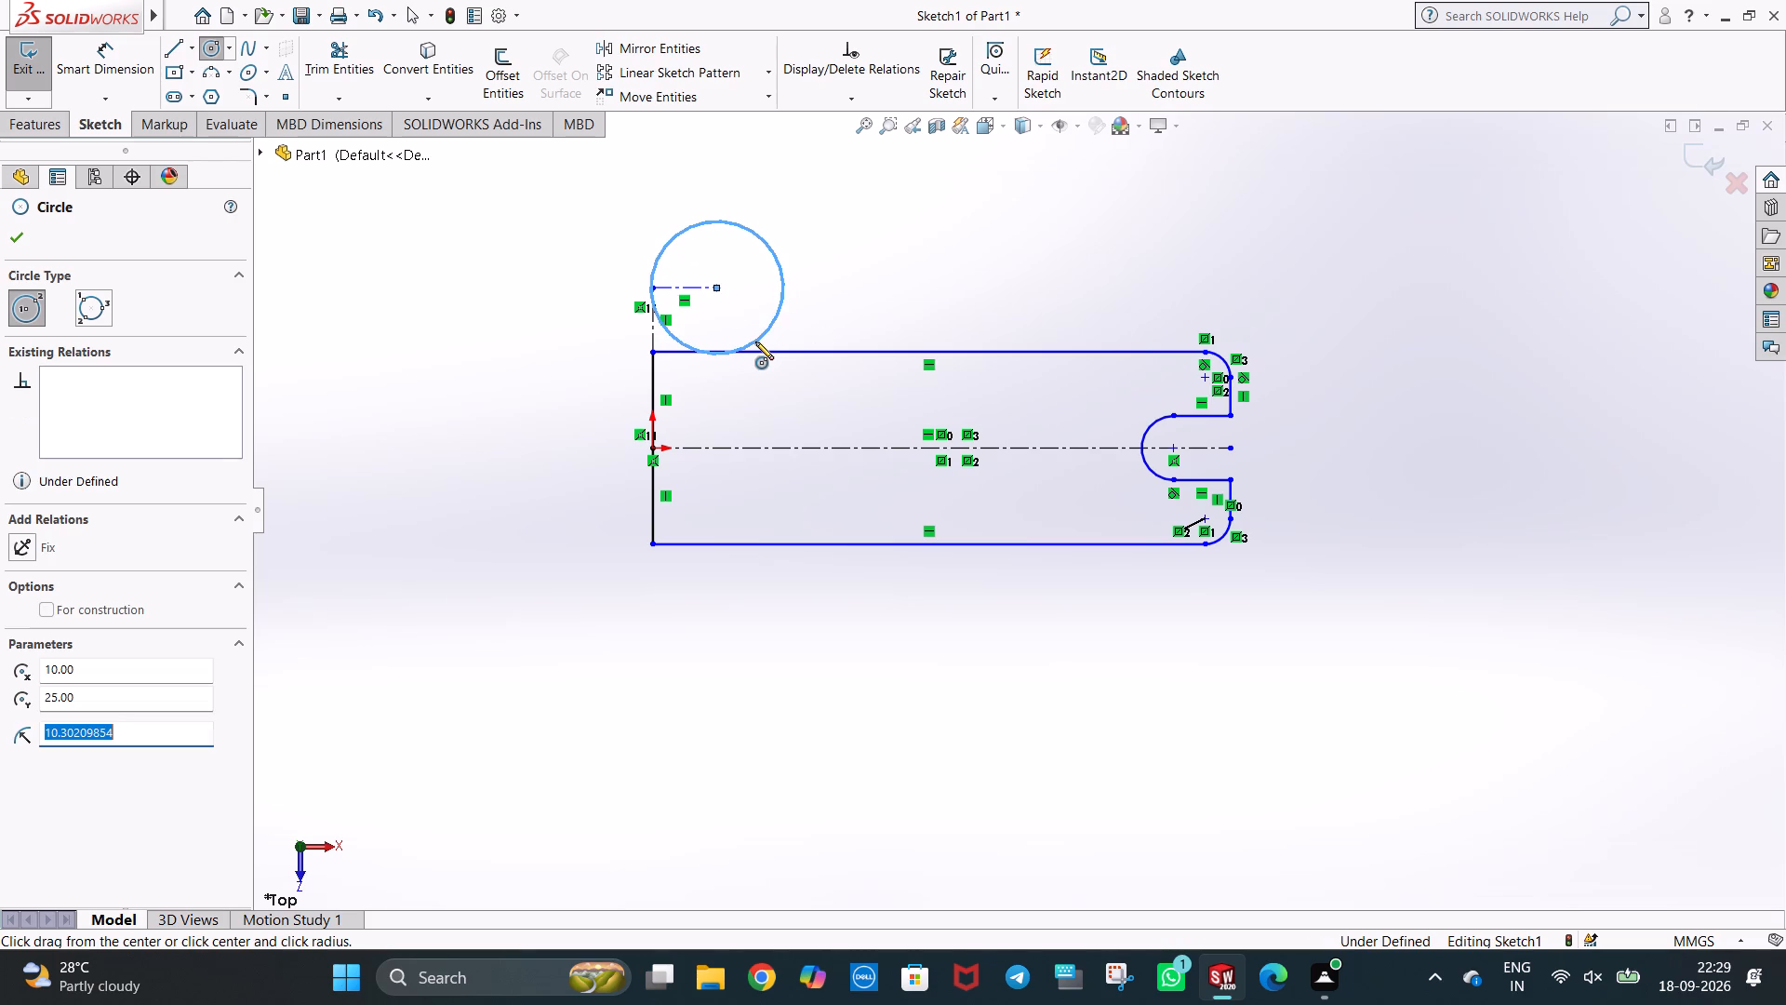
{"action": "type", "text": "10"}
{"action": "key", "text": "Return"}
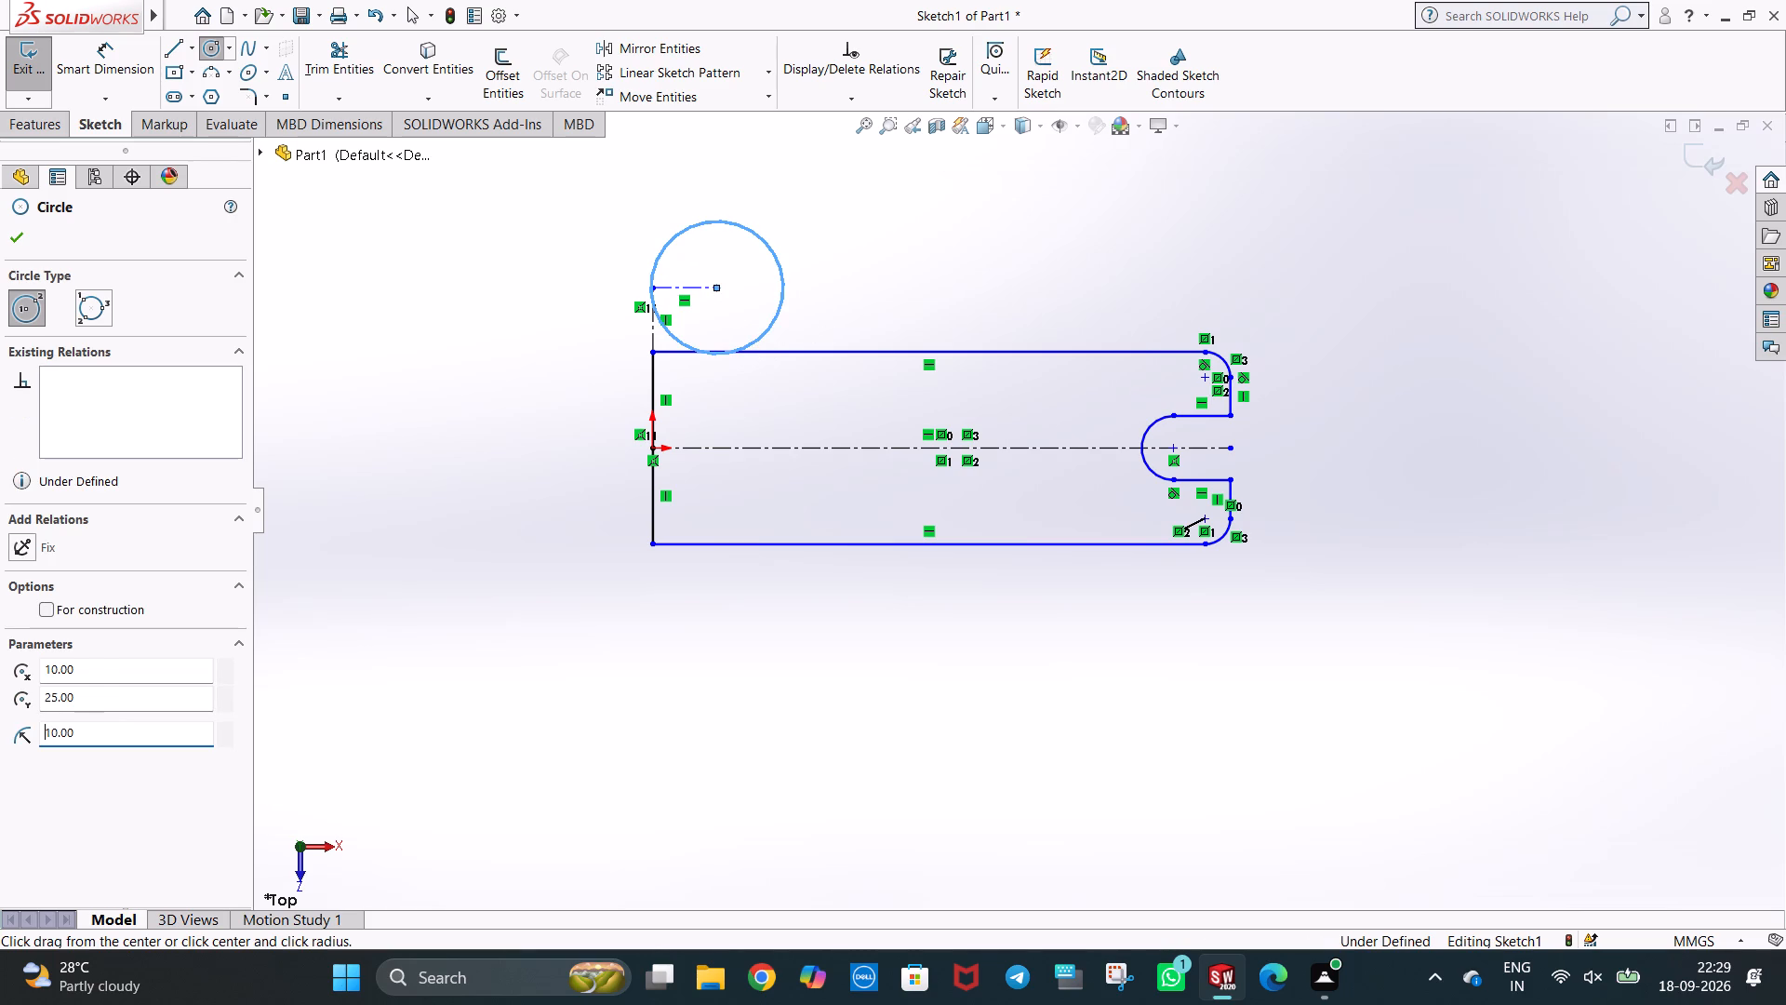
{"action": "key", "text": "Escape"}
Draw a 5 mm radius circle concentric with the 10 mm radius circle.
{"action": "left_click", "coordinate": [212, 53]}
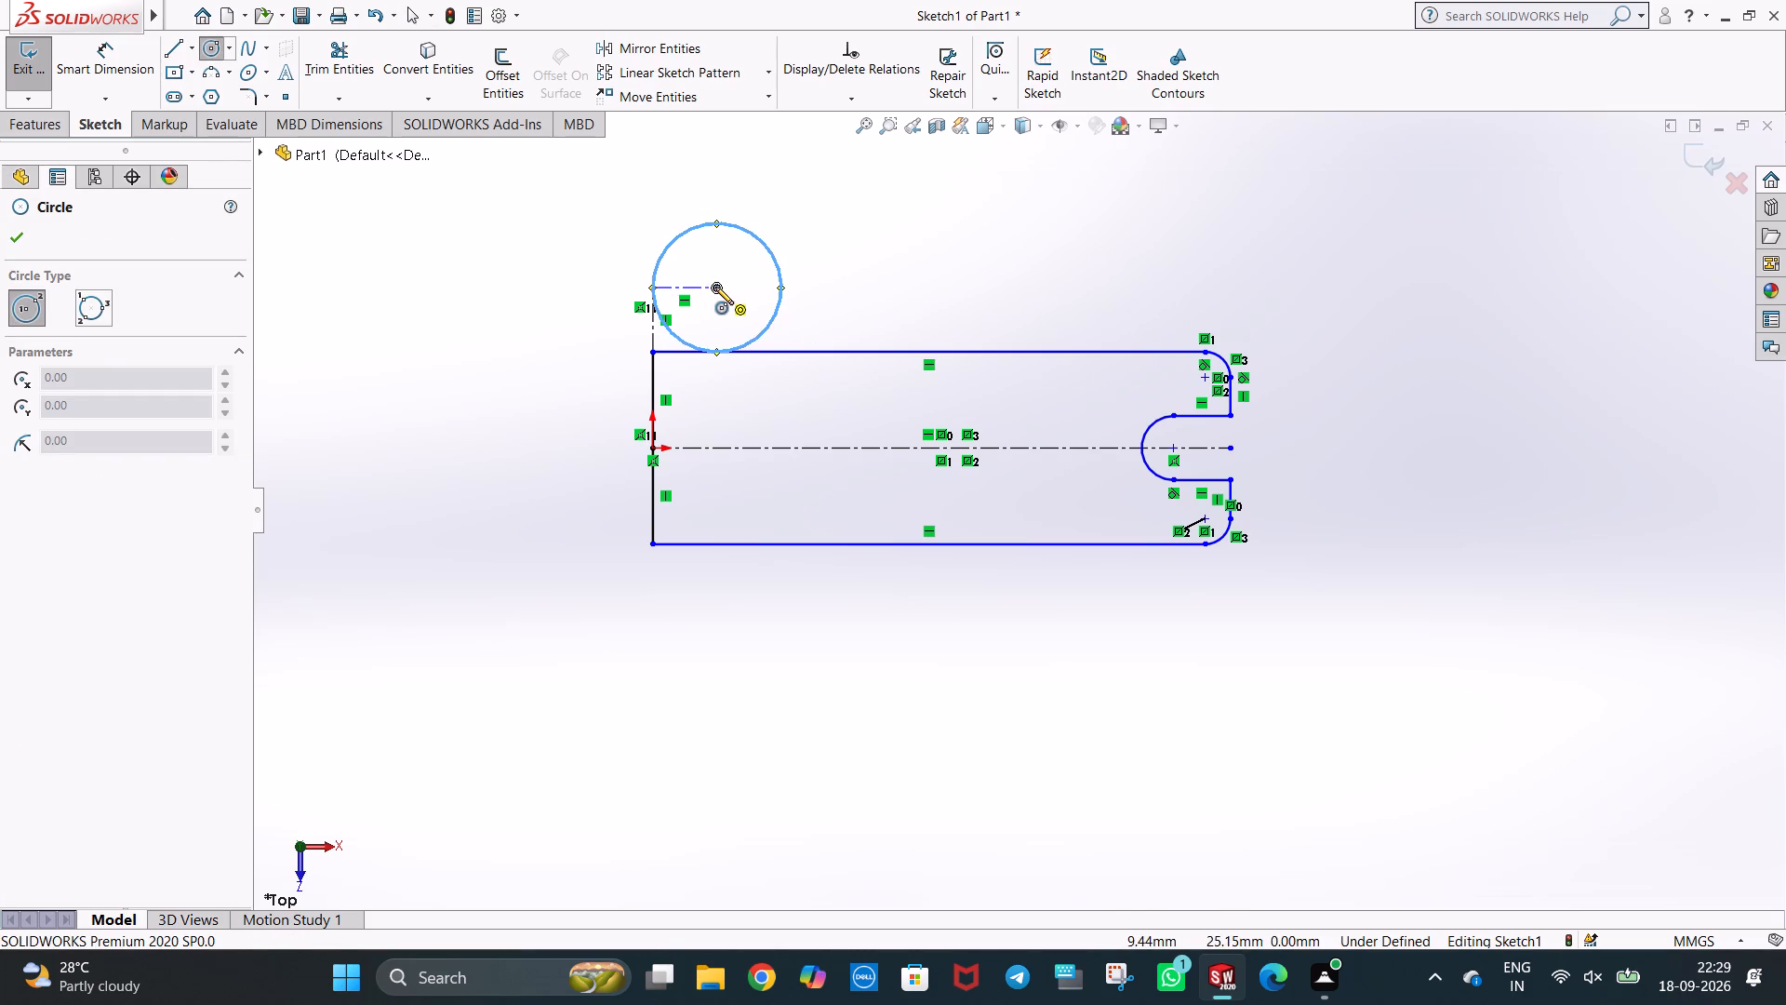
{"action": "left_click", "coordinate": [715, 287]}
{"action": "left_click", "coordinate": [730, 312]}
{"action": "key", "text": "5"}
{"action": "key", "text": "Return"}
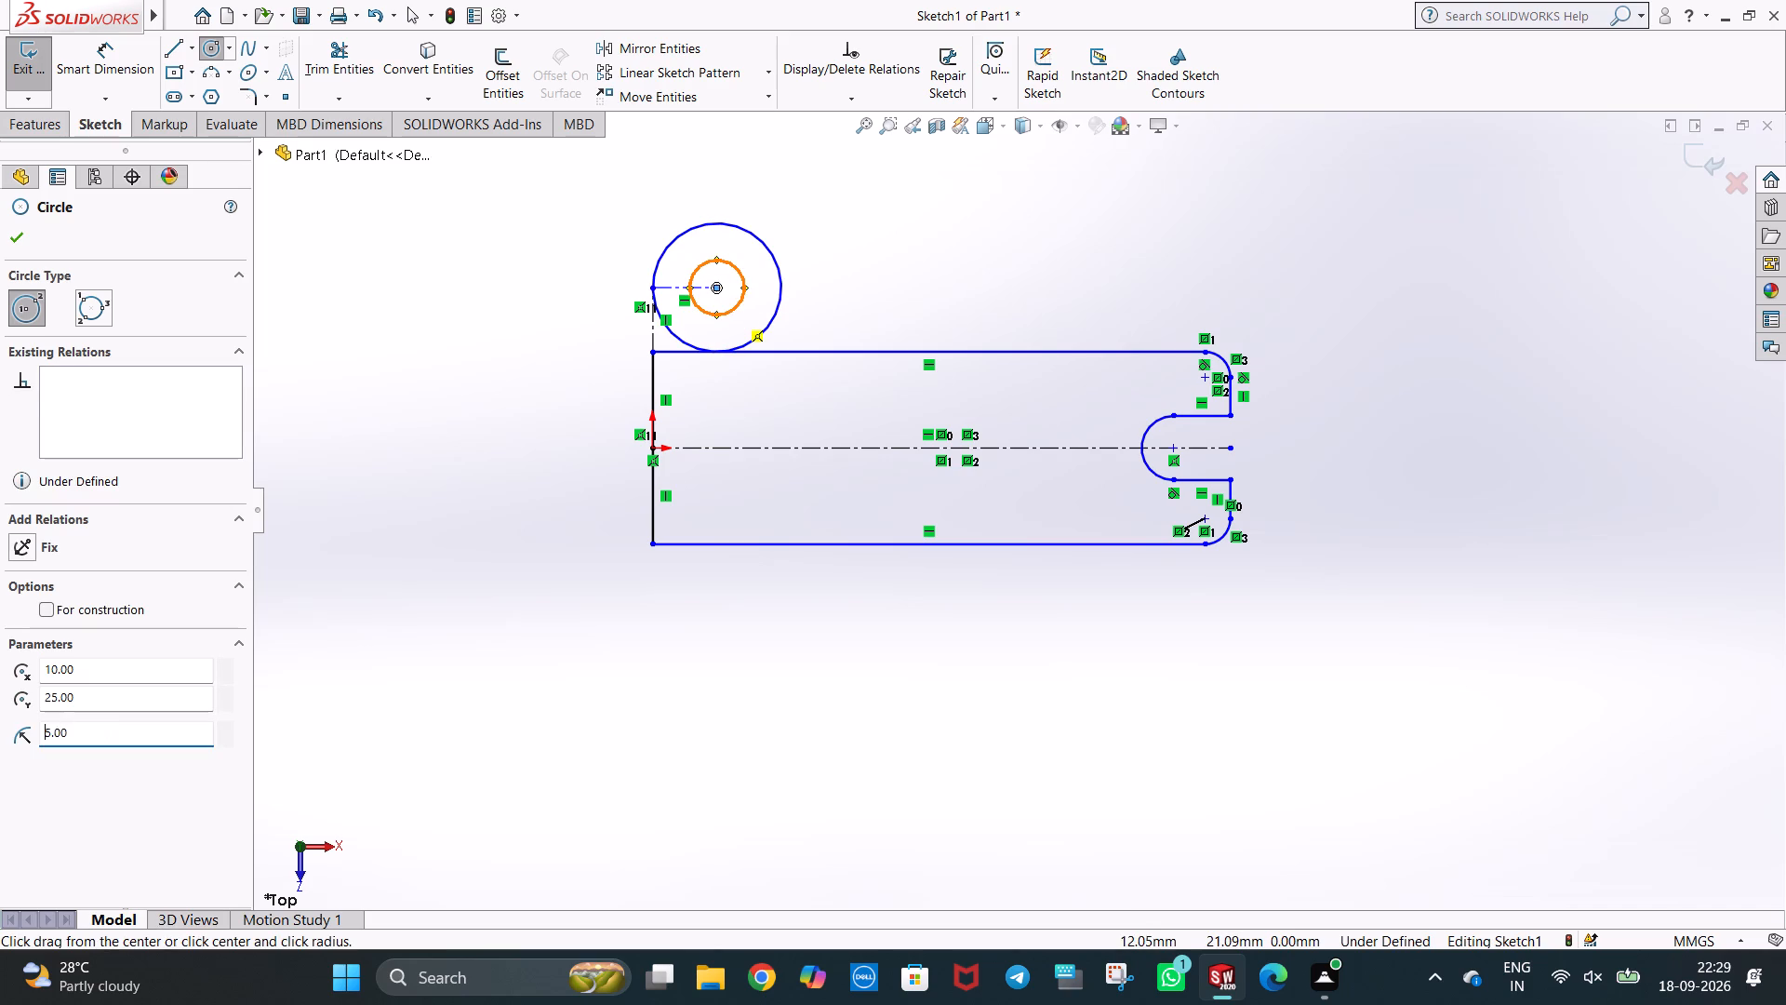
{"action": "key", "text": "Escape"}
{"action": "left_click", "coordinate": [621, 244]}
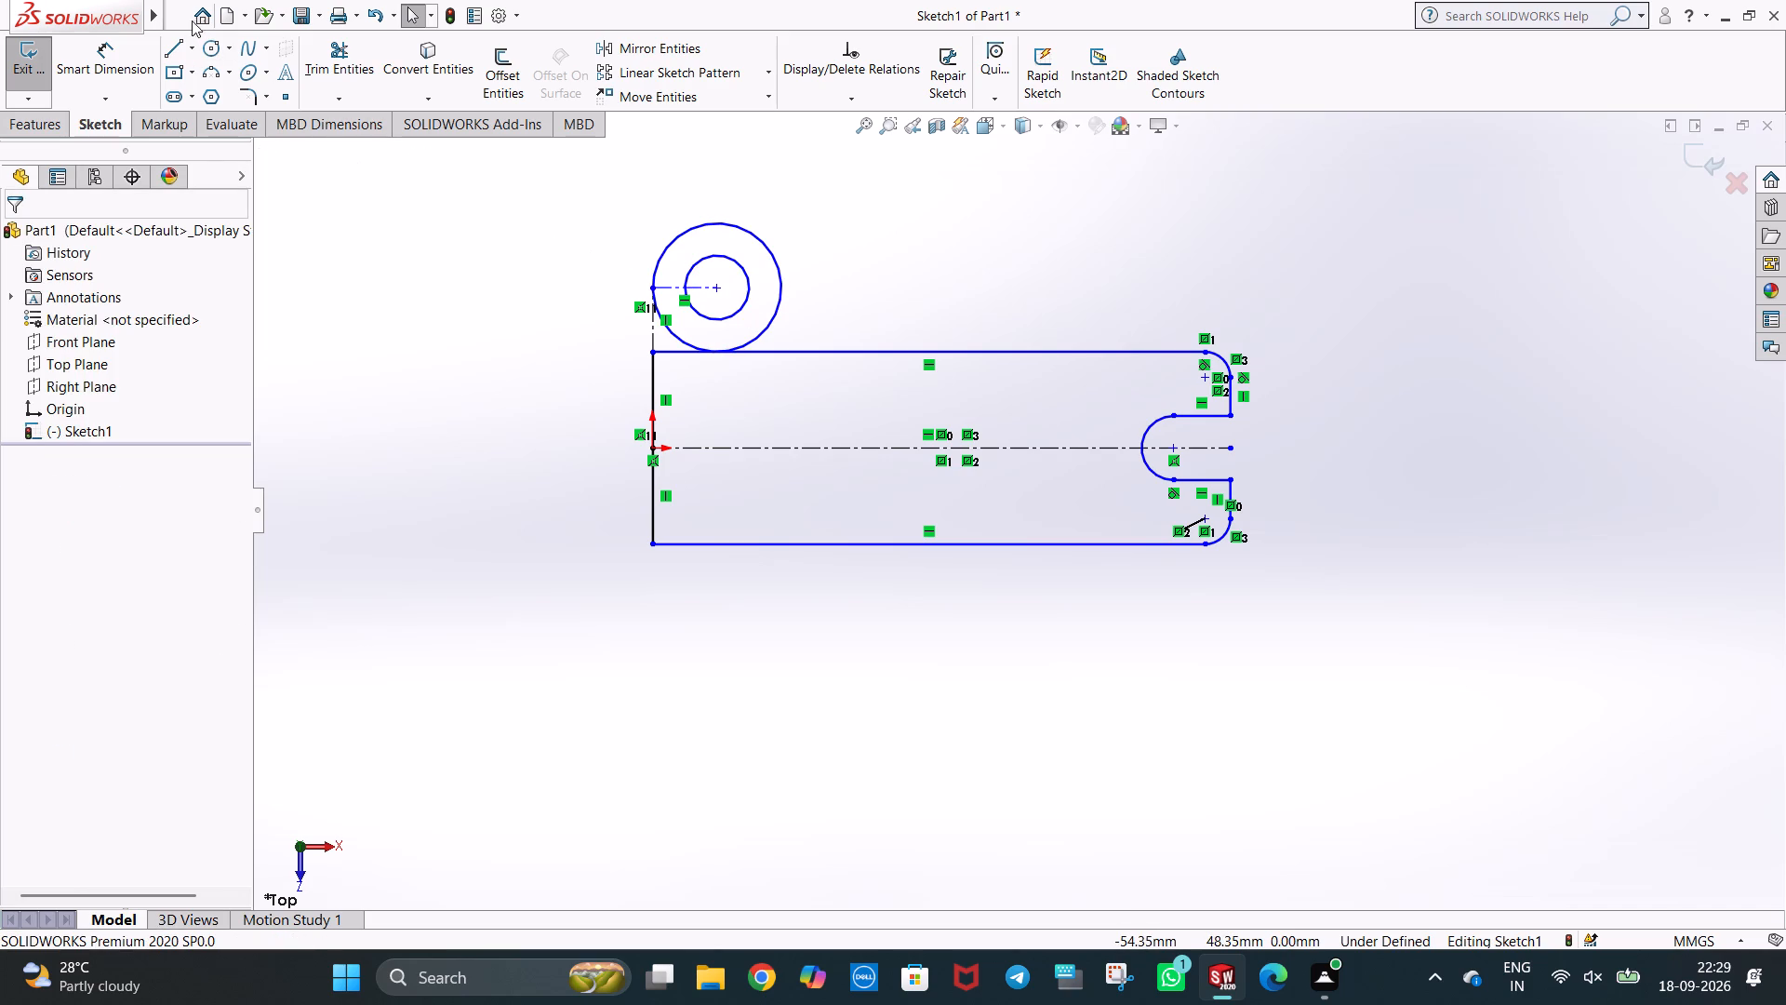
Draw a solid vertical line from the profile's upper left corner to the left end of the short horizontal construction line.
{"action": "left_click", "coordinate": [173, 38]}
{"action": "left_click", "coordinate": [651, 353]}
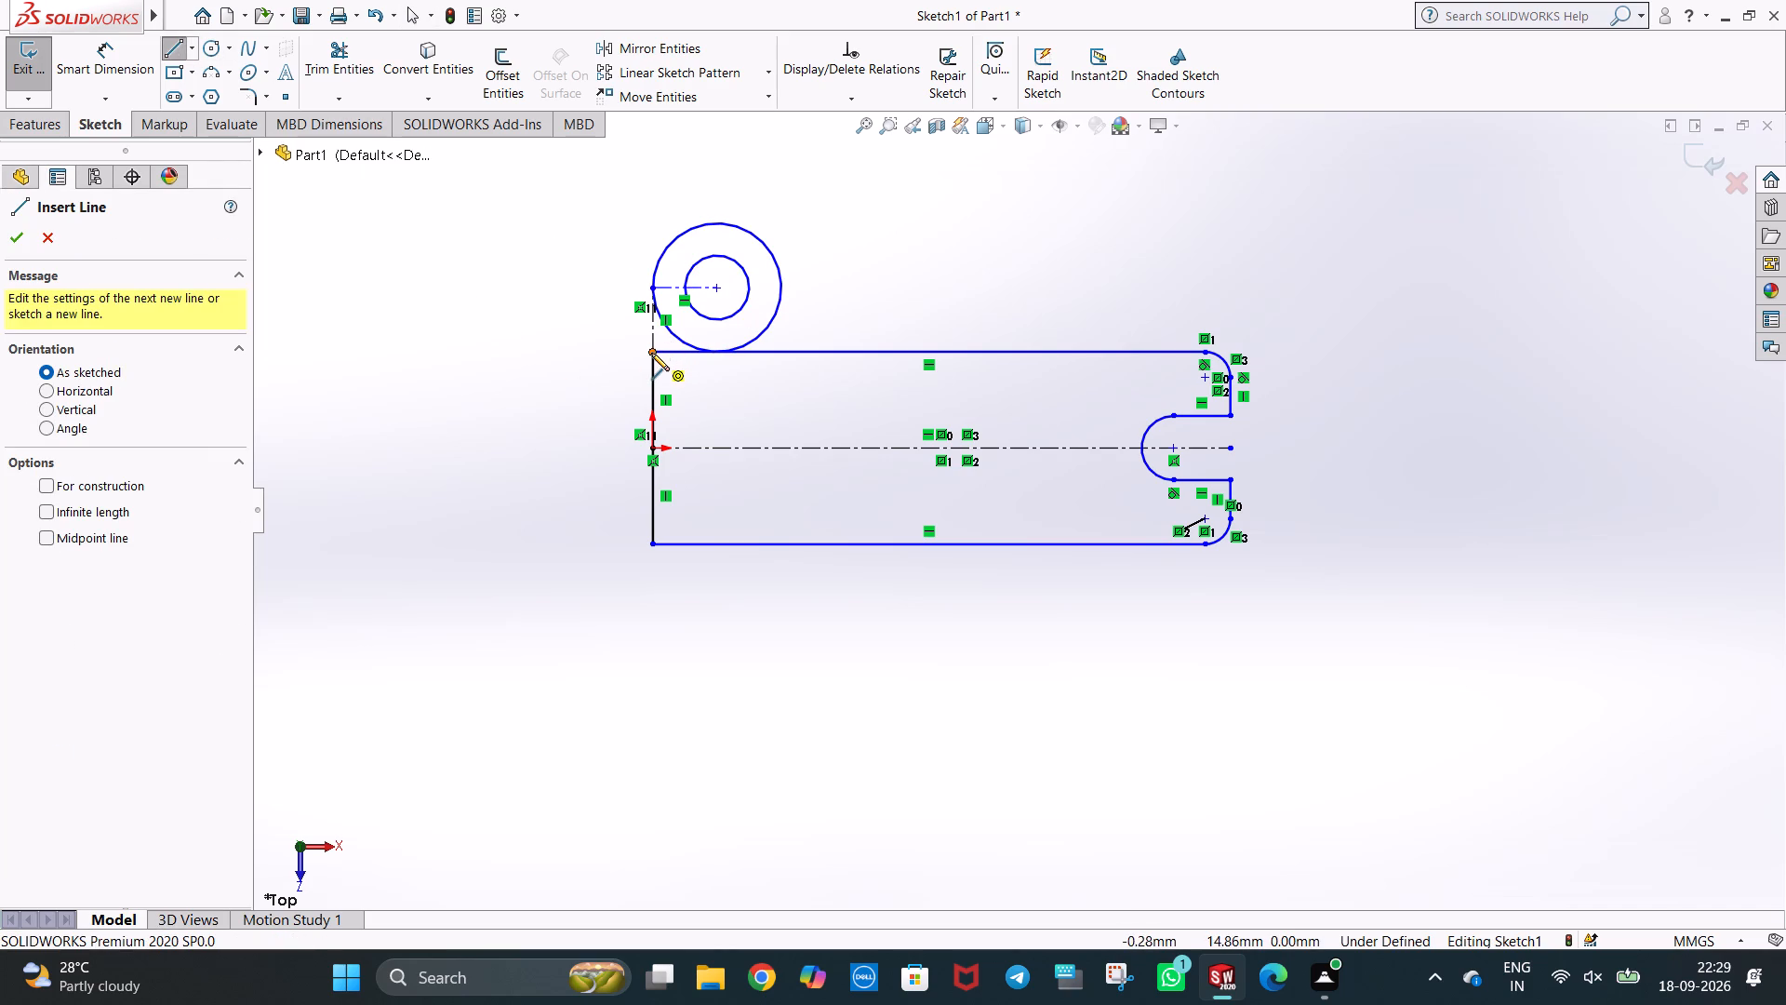
{"action": "left_click", "coordinate": [653, 289]}
{"action": "key", "text": "Escape"}
{"action": "key", "text": "Escape"}
{"action": "left_click", "coordinate": [835, 281]}
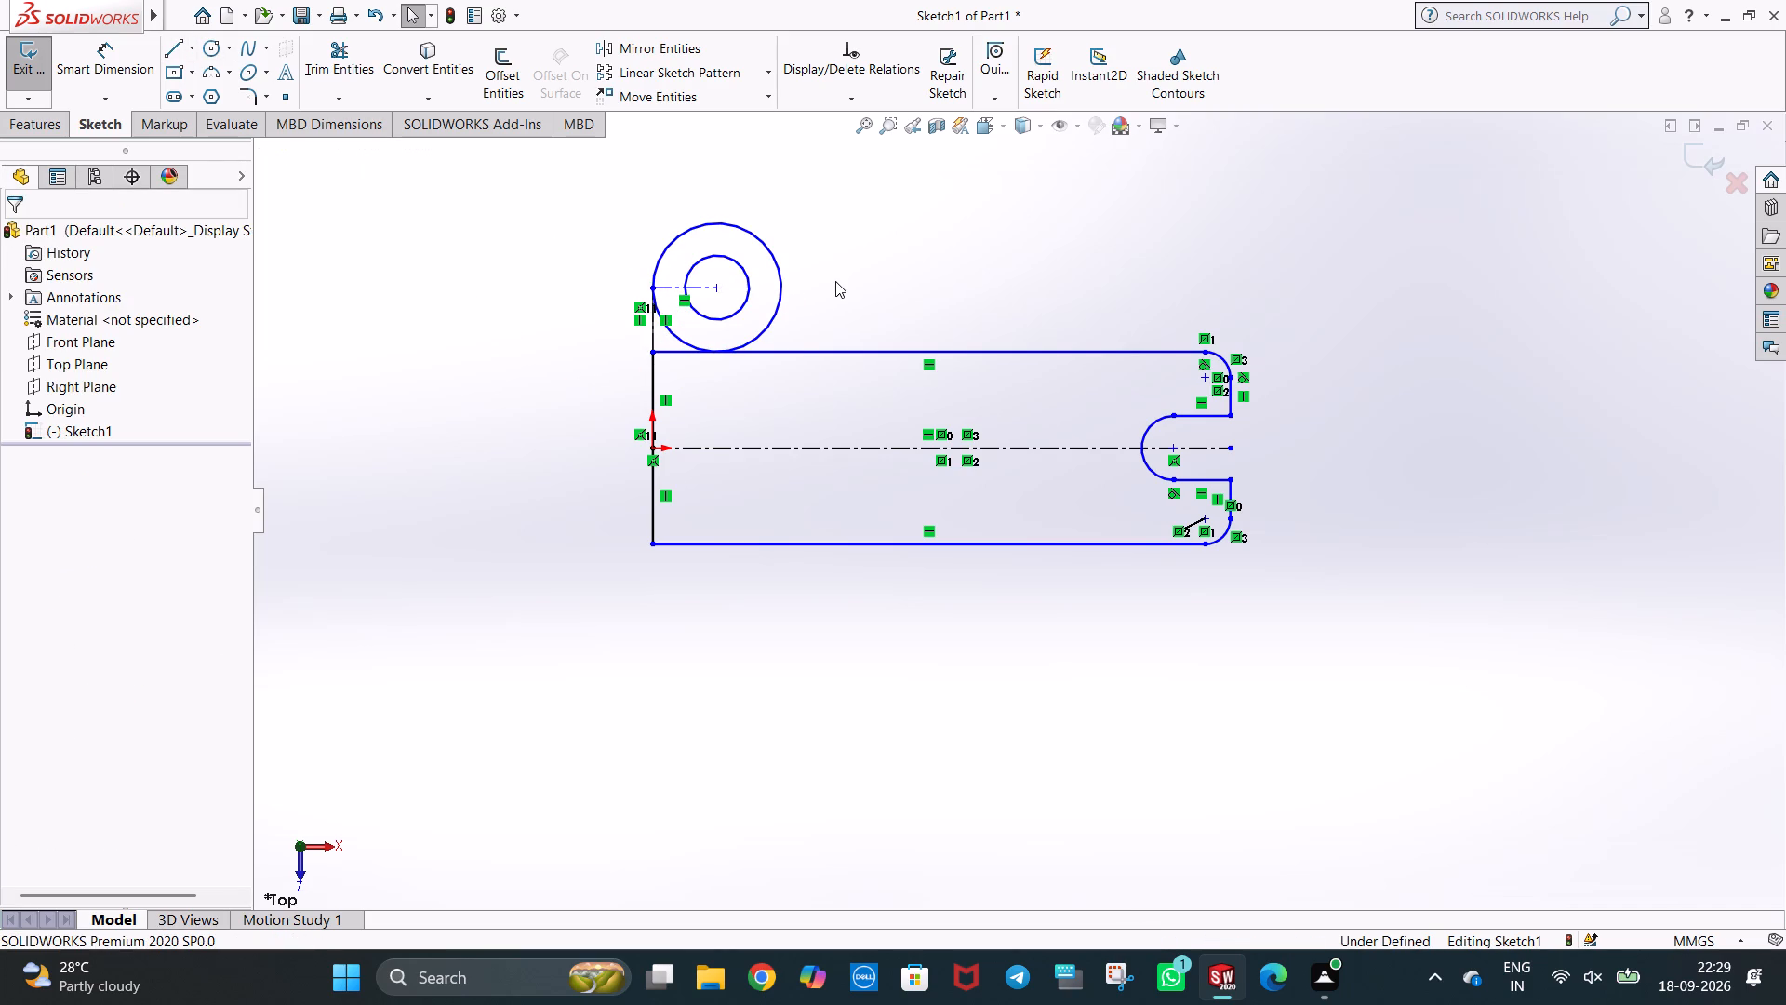
Trim the lower left quarter of the 10 mm radius circle between the vertical line and the profile's upper edge.
{"action": "scroll", "coordinate": [768, 329], "scroll_direction": "down", "scroll_amount": 1}
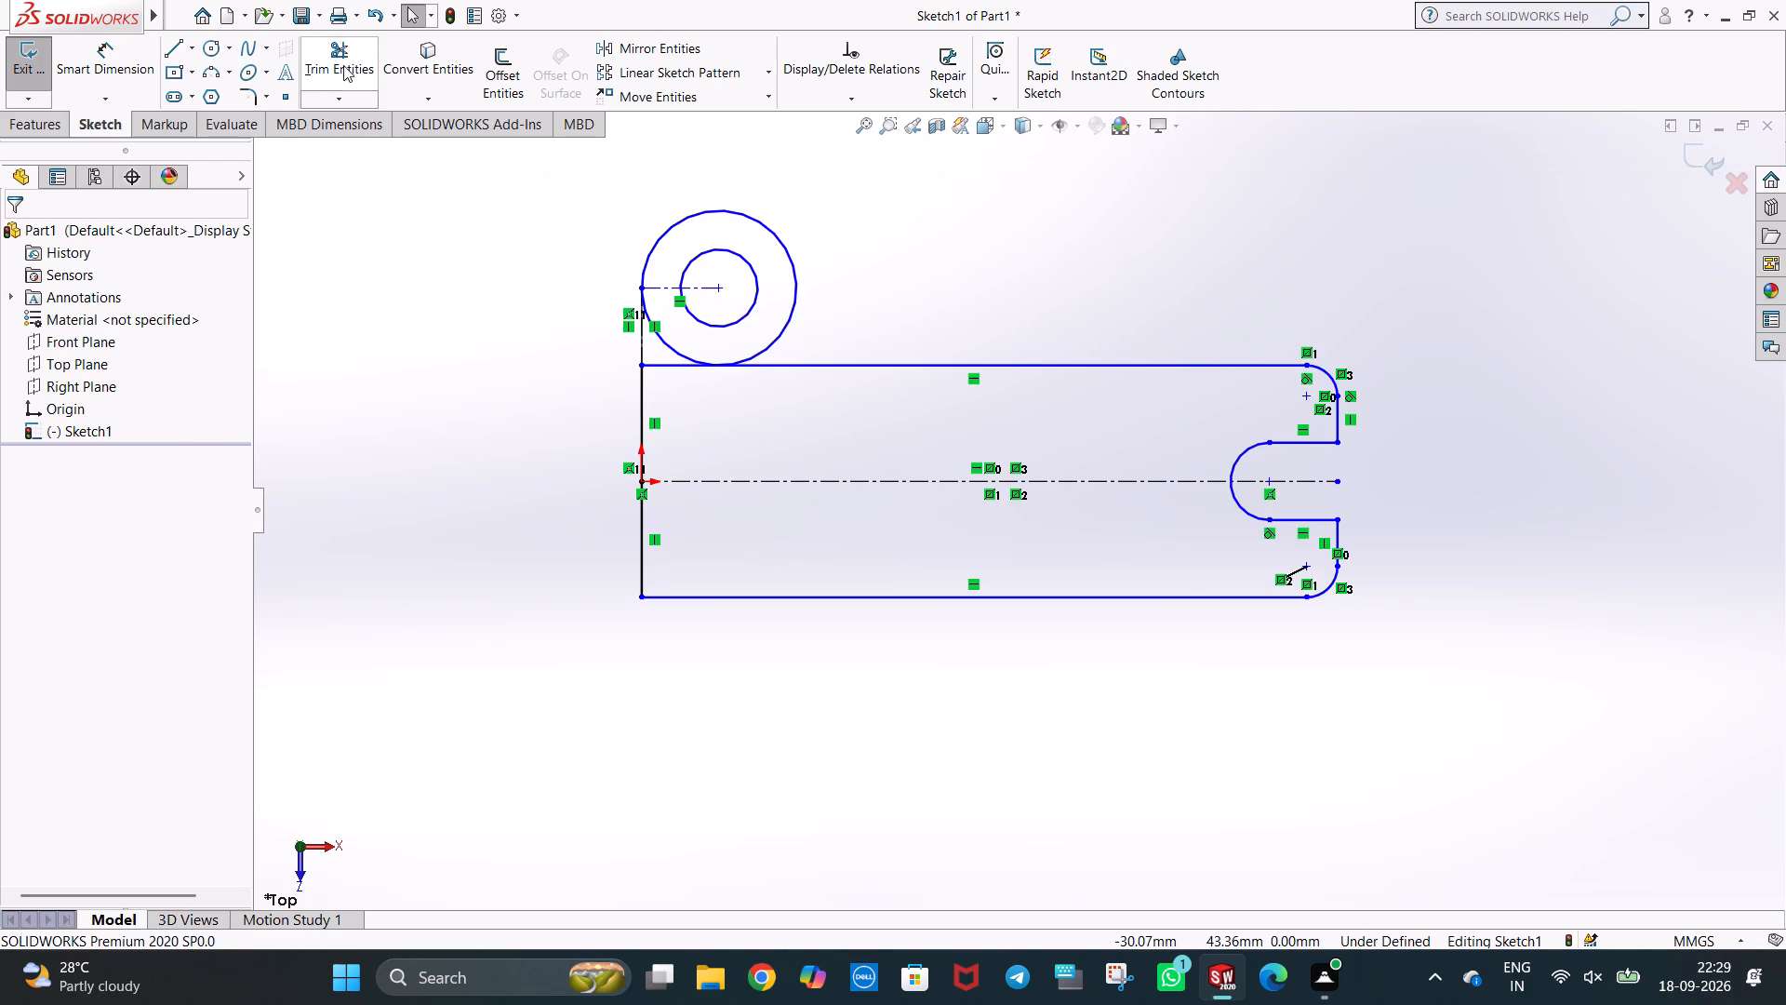
{"action": "left_click", "coordinate": [343, 65]}
{"action": "left_click_drag", "start_coordinate": [700, 343], "coordinate": [665, 346]}
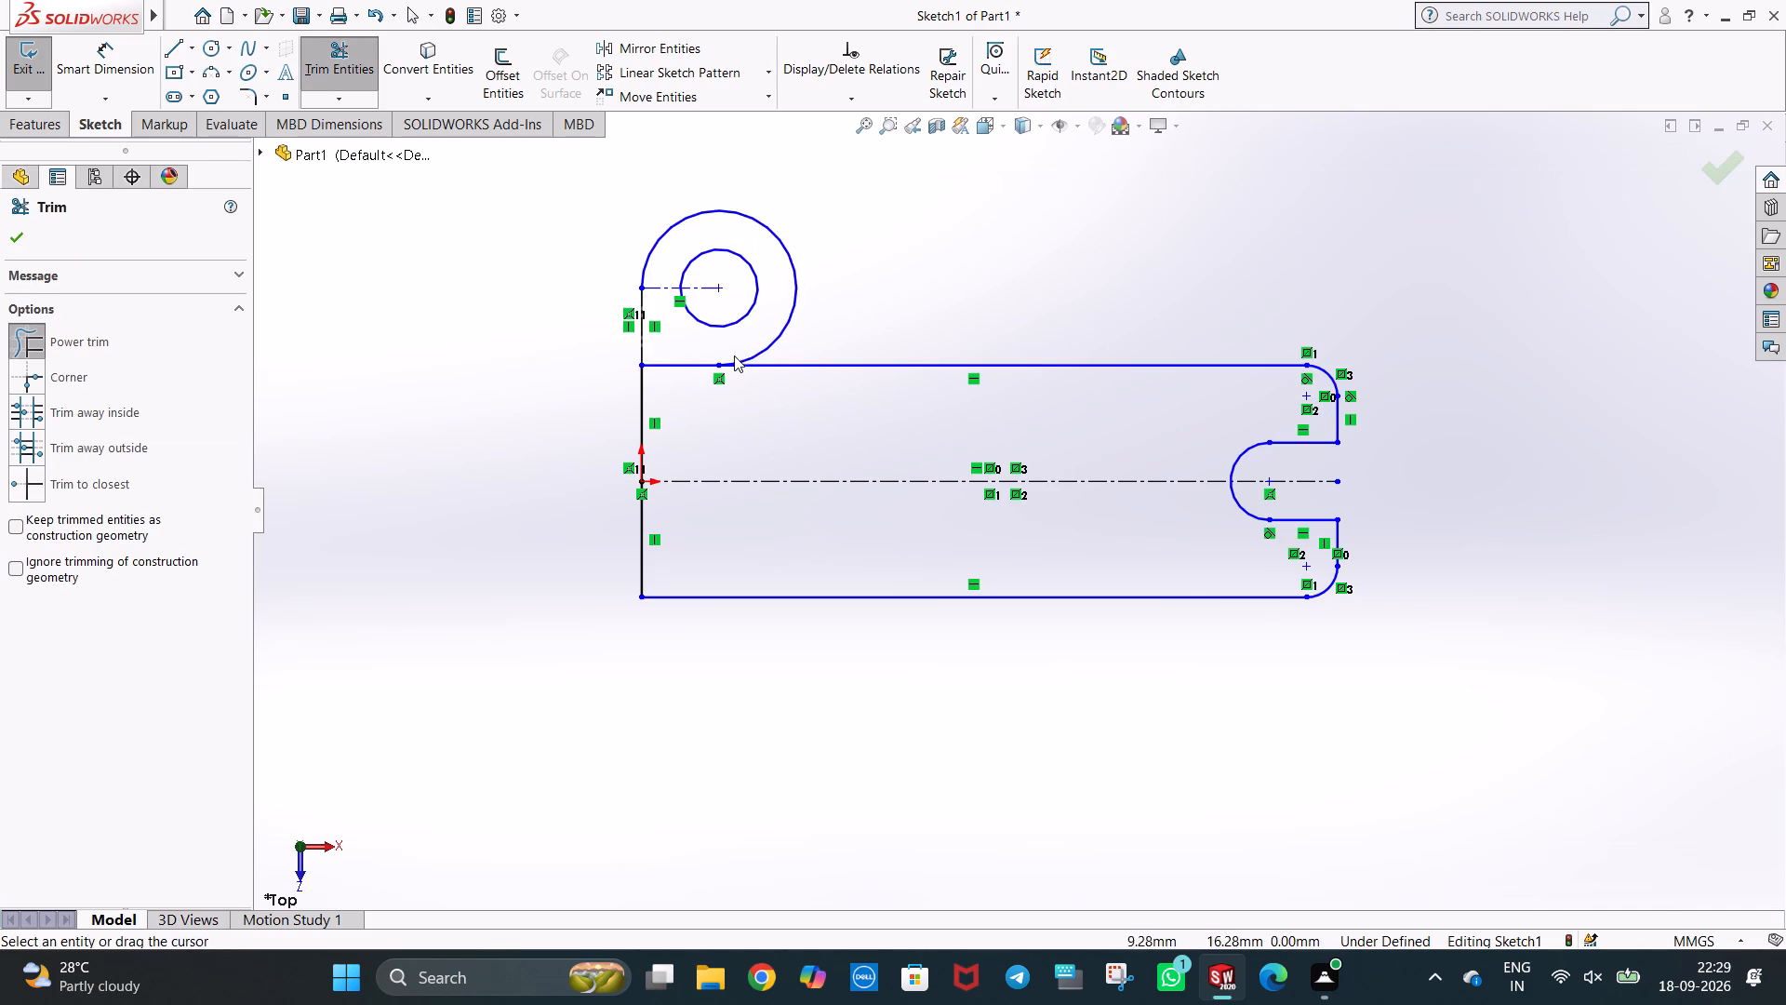
{"action": "key", "text": "Escape"}
{"action": "left_click", "coordinate": [845, 290]}
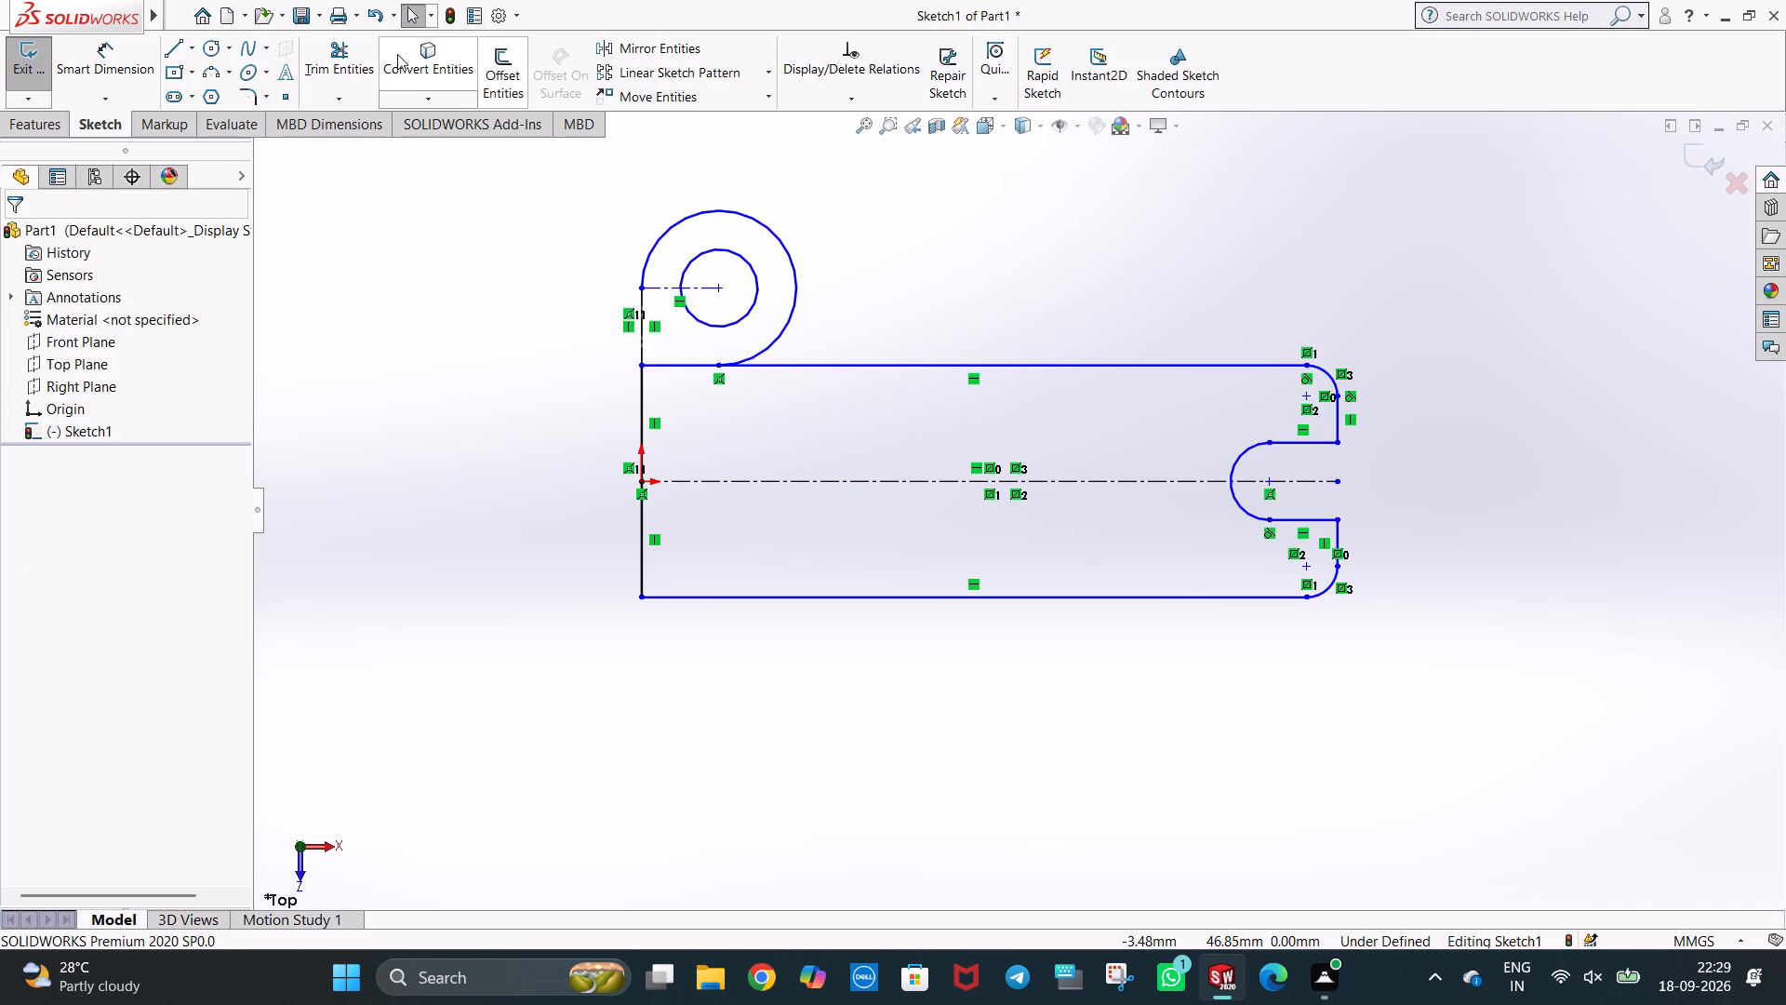
Draw a vertical line from the outer circle's right quadrant point down to the profile's upper edge.
{"action": "left_click", "coordinate": [170, 46]}
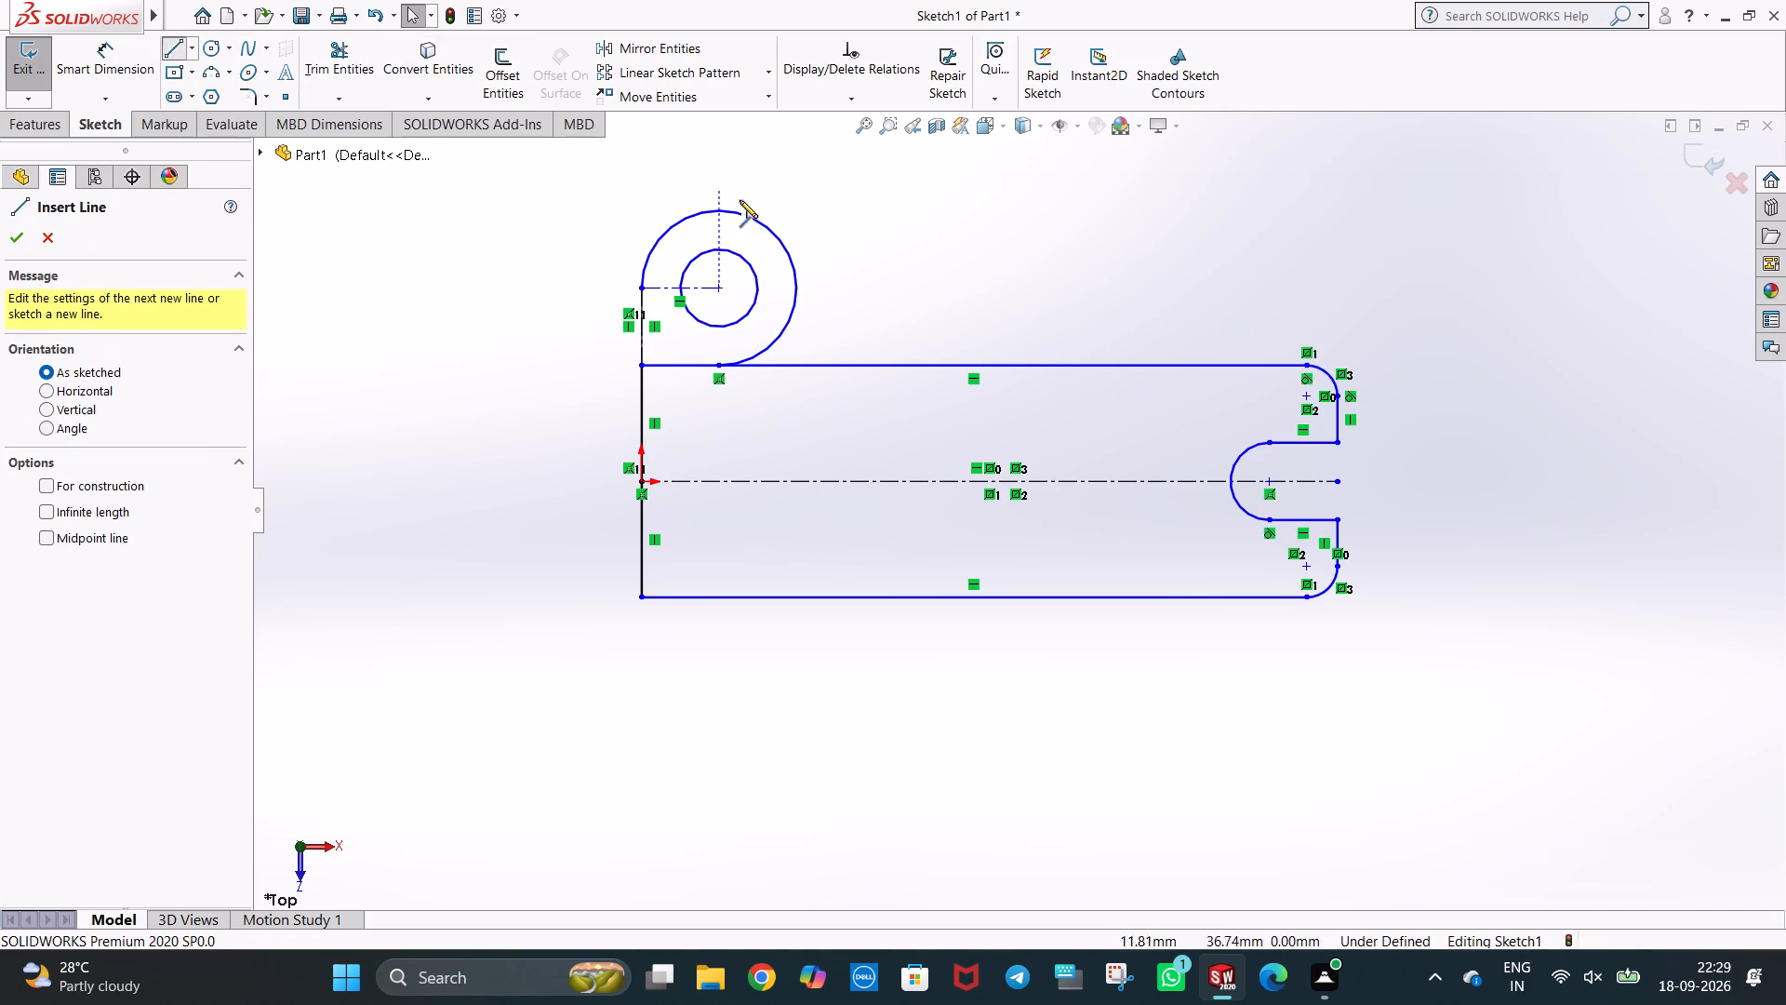
{"action": "left_click", "coordinate": [796, 288]}
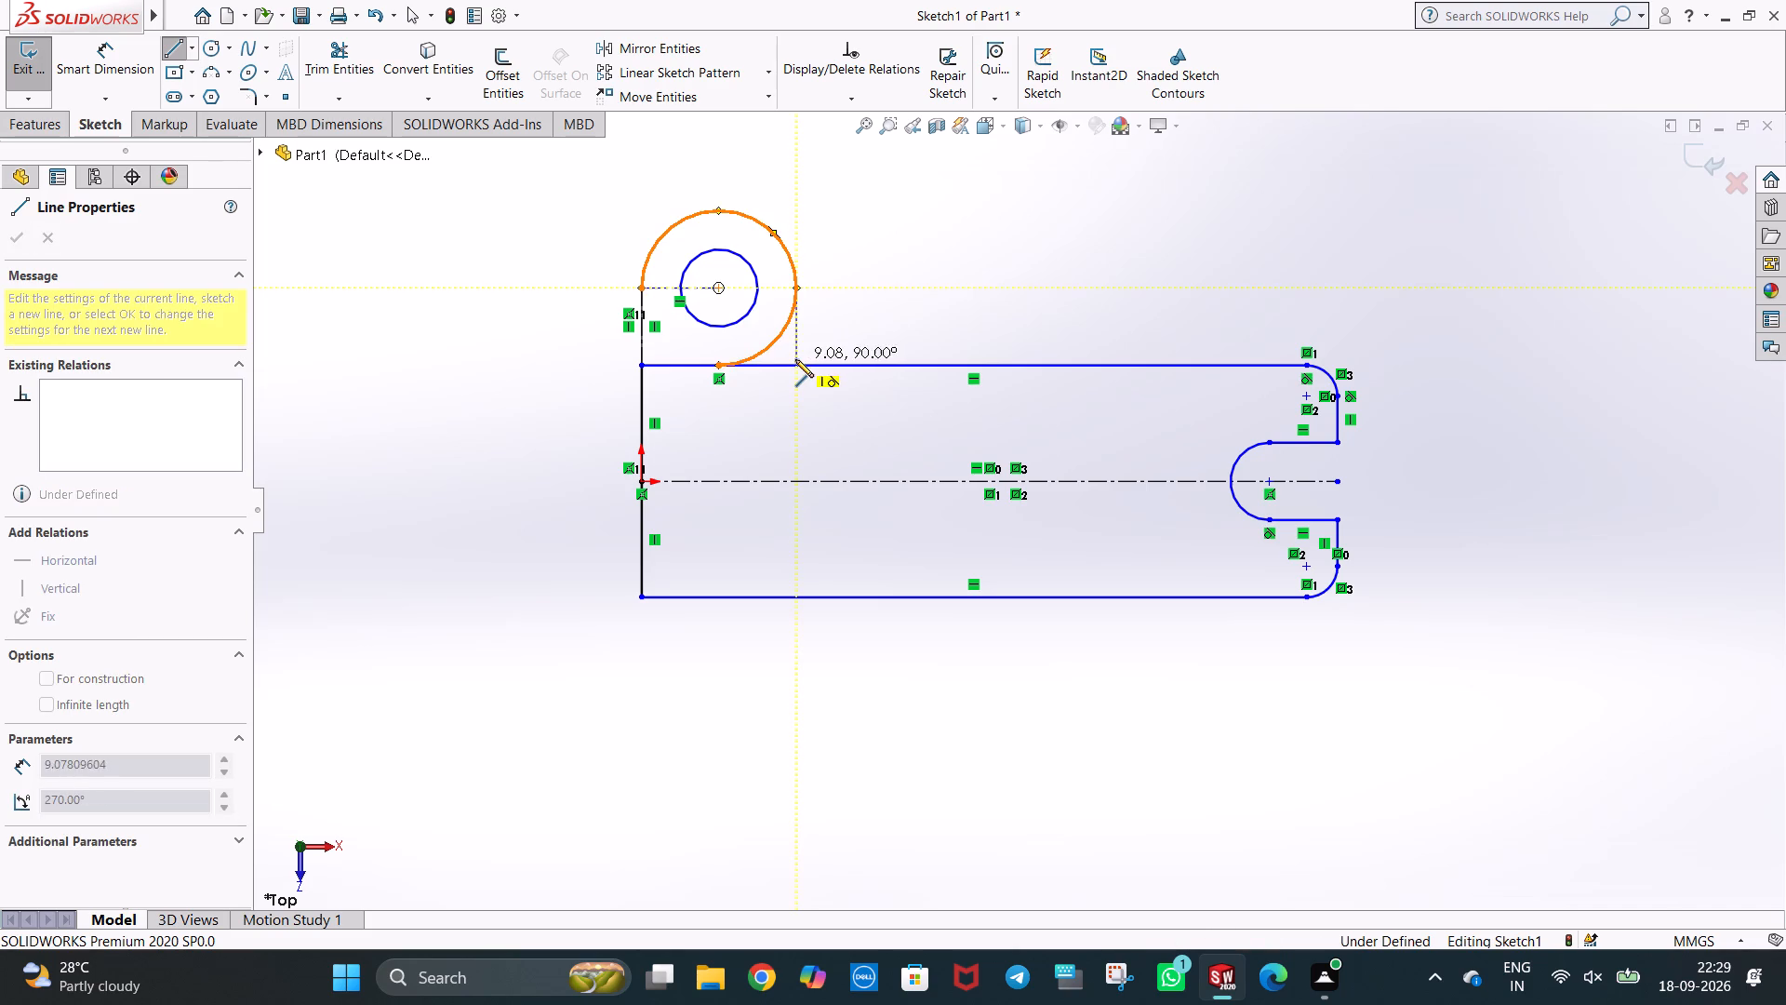
{"action": "left_click", "coordinate": [795, 366]}
{"action": "key", "text": "Escape"}
Trim the lower right quarter of the 10 mm radius circle between the lug's right vertical line and the profile's upper edge.
{"action": "left_click", "coordinate": [367, 75]}
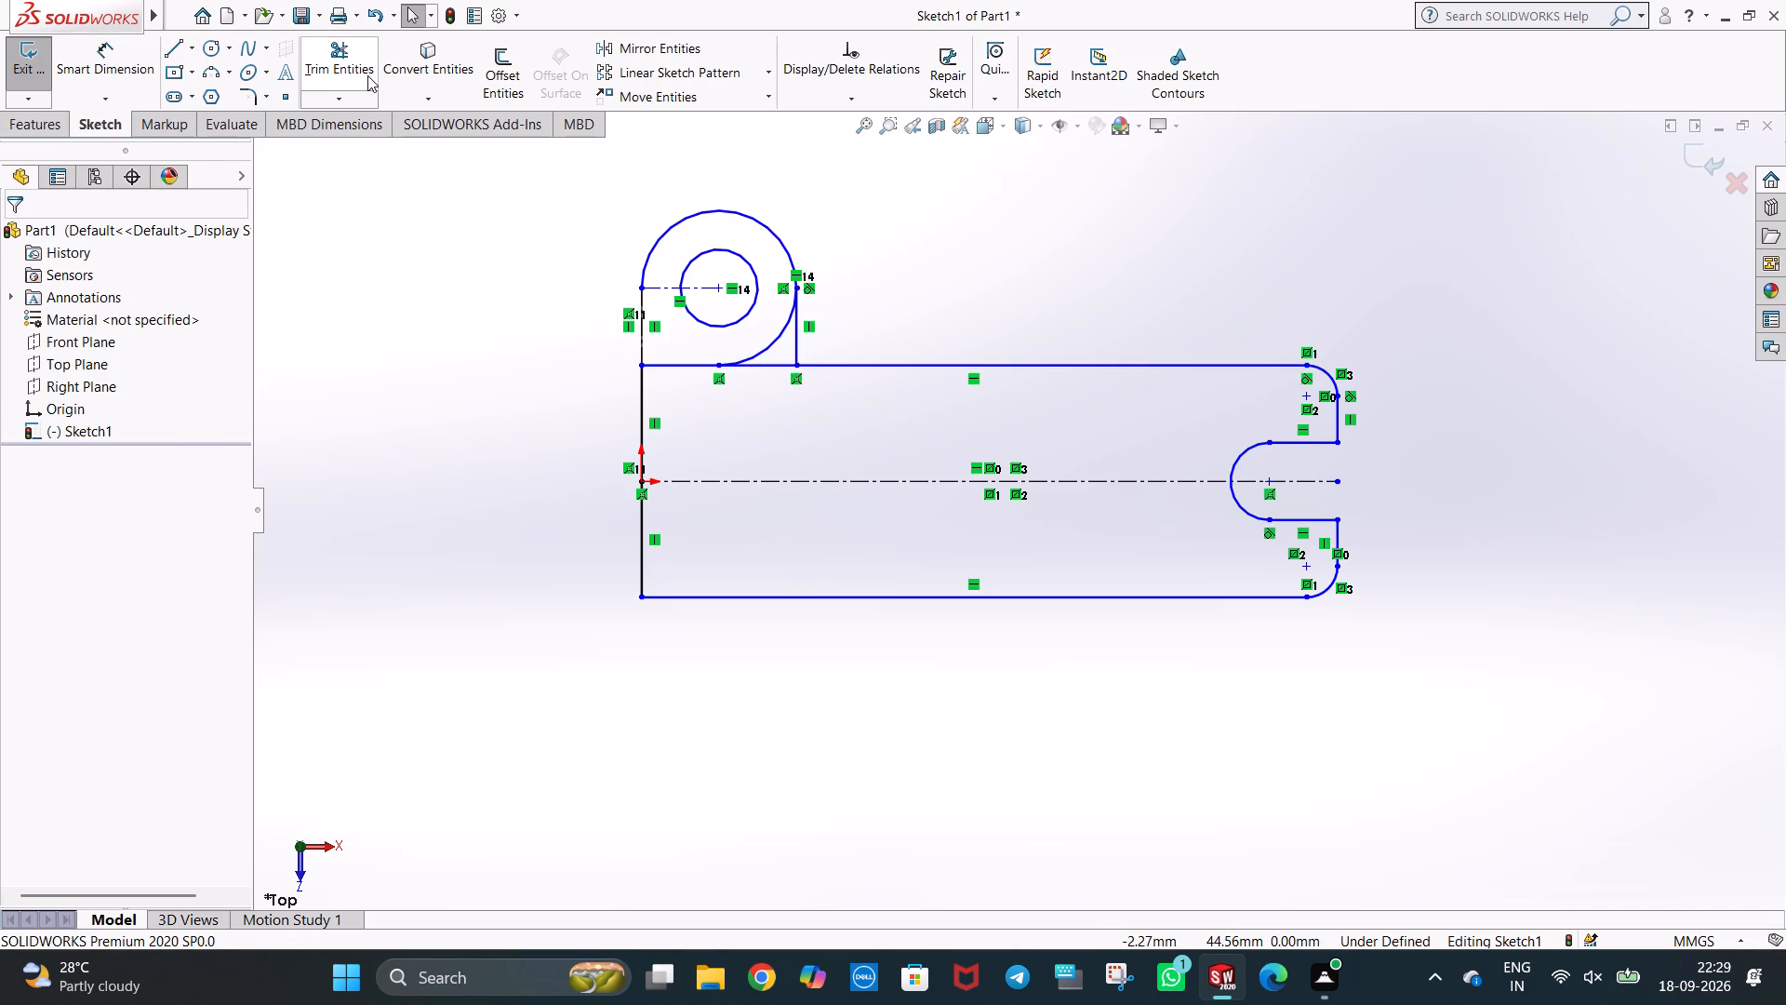
{"action": "left_click_drag", "start_coordinate": [765, 330], "coordinate": [776, 346]}
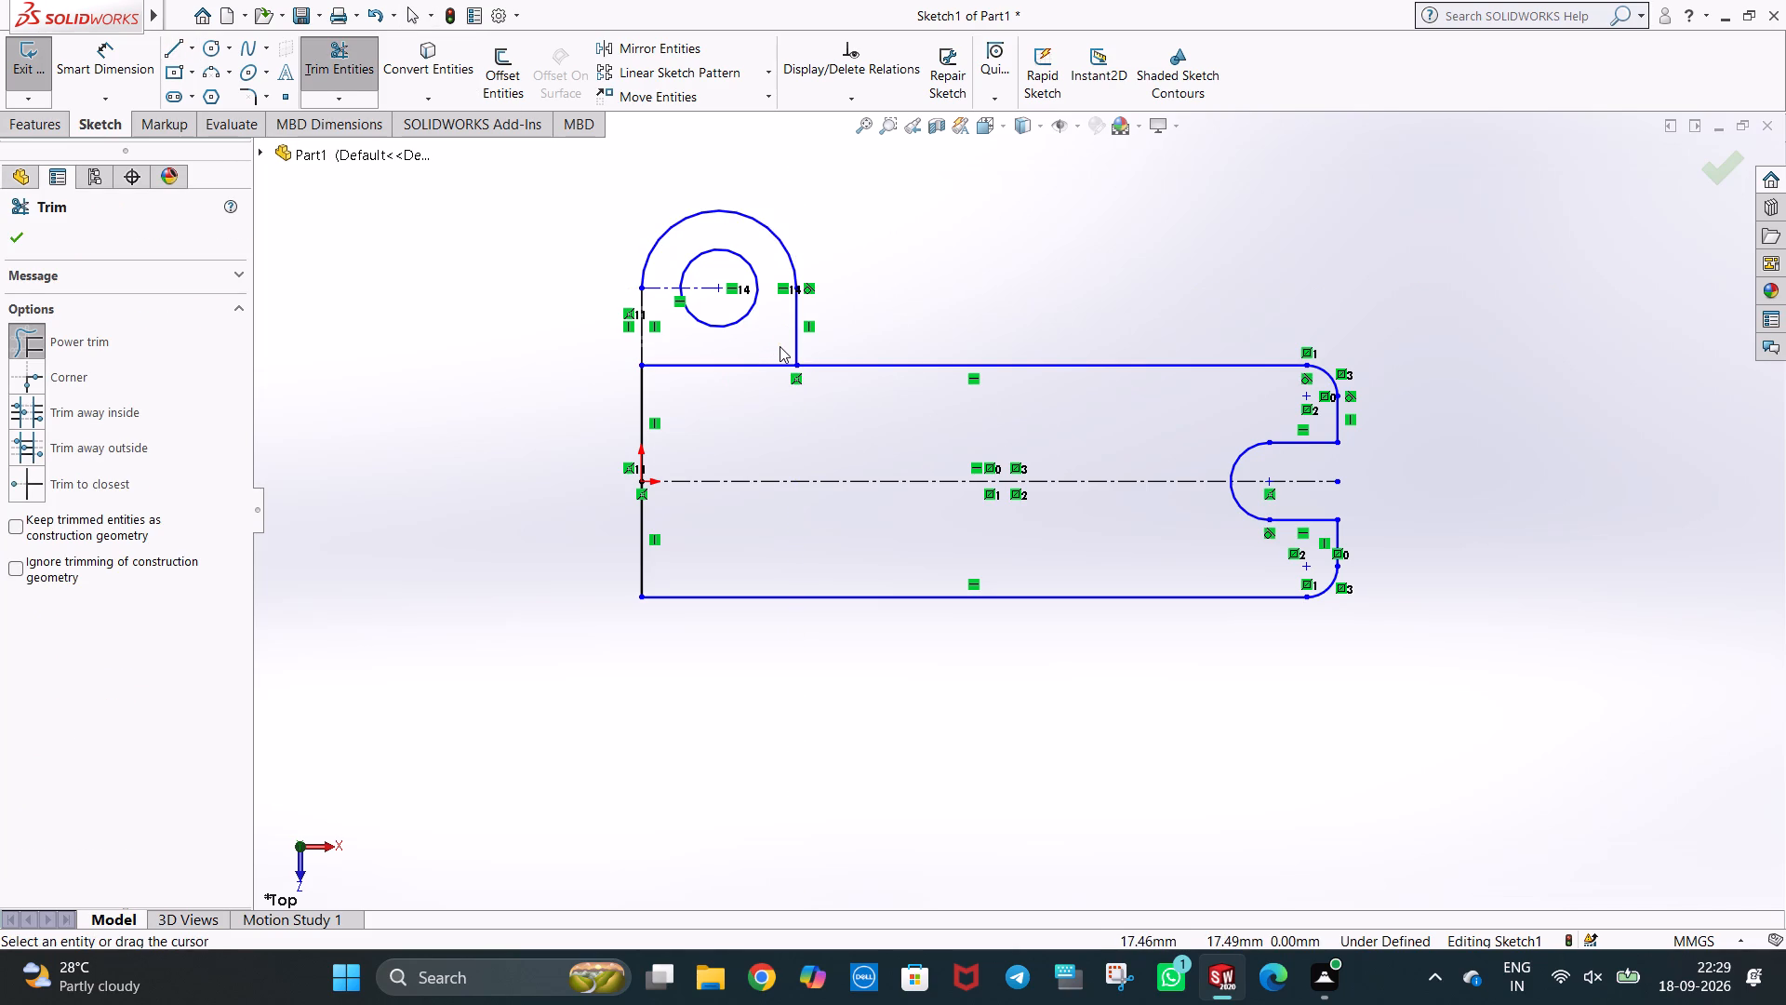
{"action": "key", "text": "Escape"}
{"action": "key", "text": "Escape"}
{"action": "left_click", "coordinate": [872, 270]}
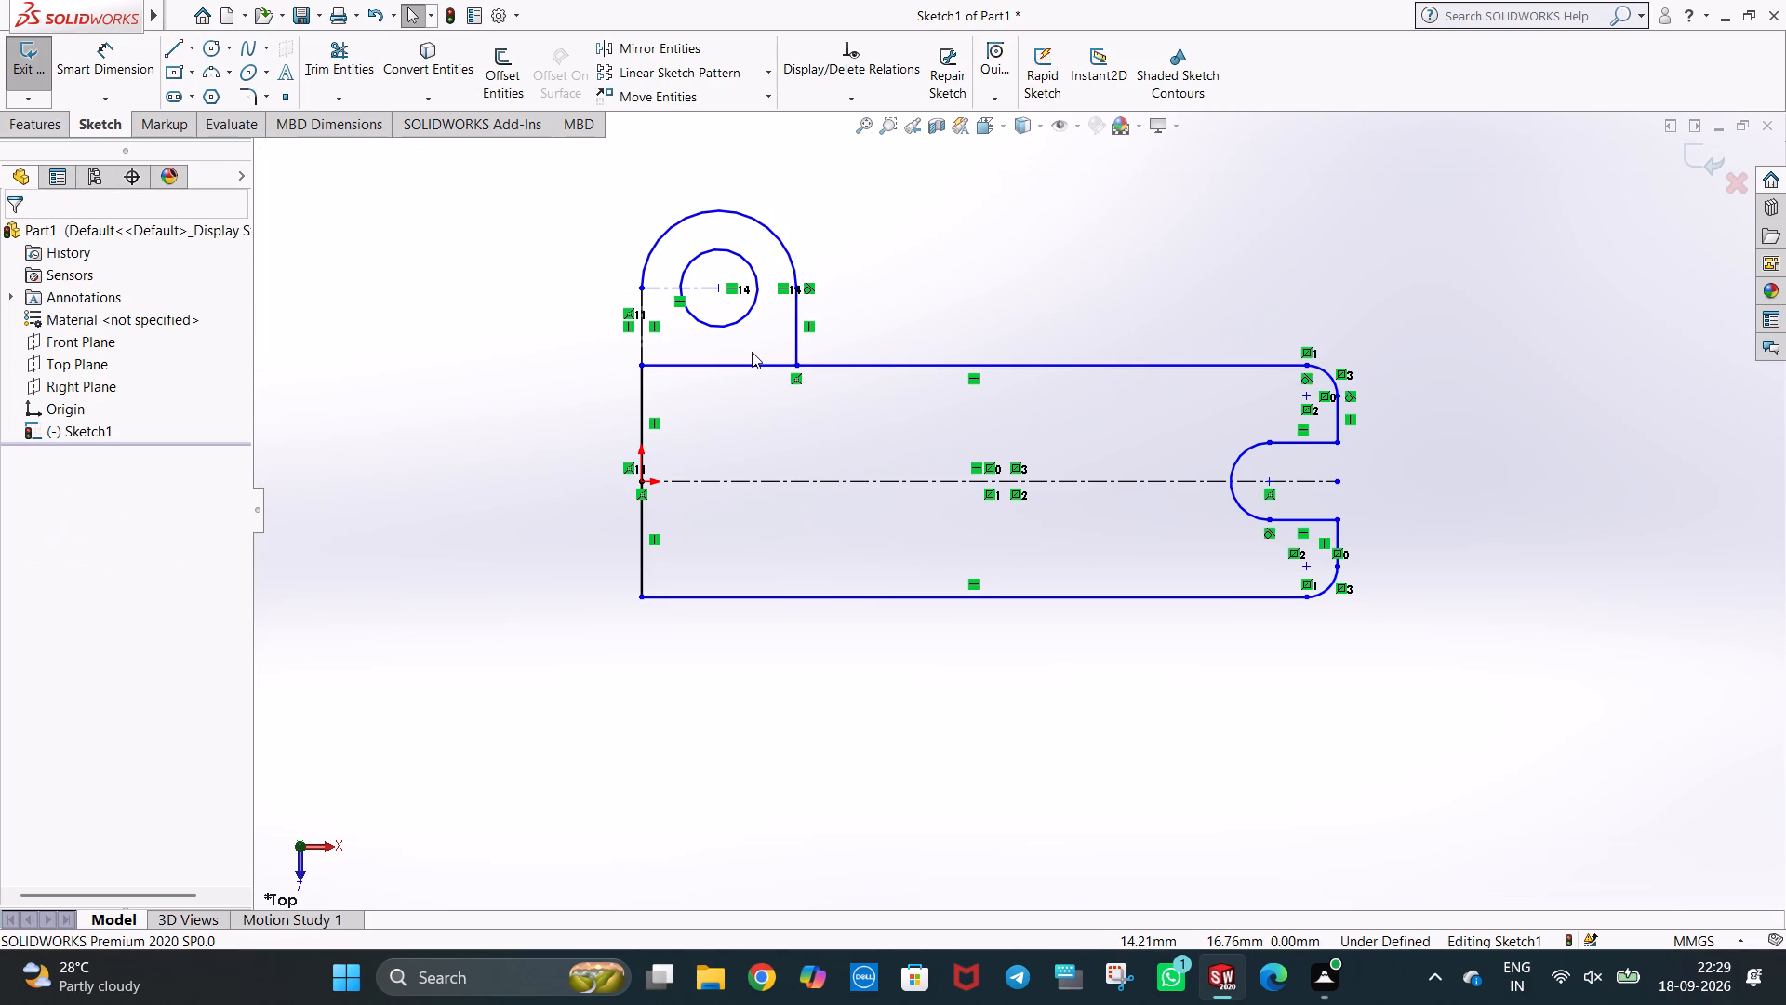
Mirror the upper lug's arc, both vertical lines and 5 mm radius hole about the profile's horizontal centerline.
{"action": "scroll", "coordinate": [753, 347], "scroll_direction": "up", "scroll_amount": 1}
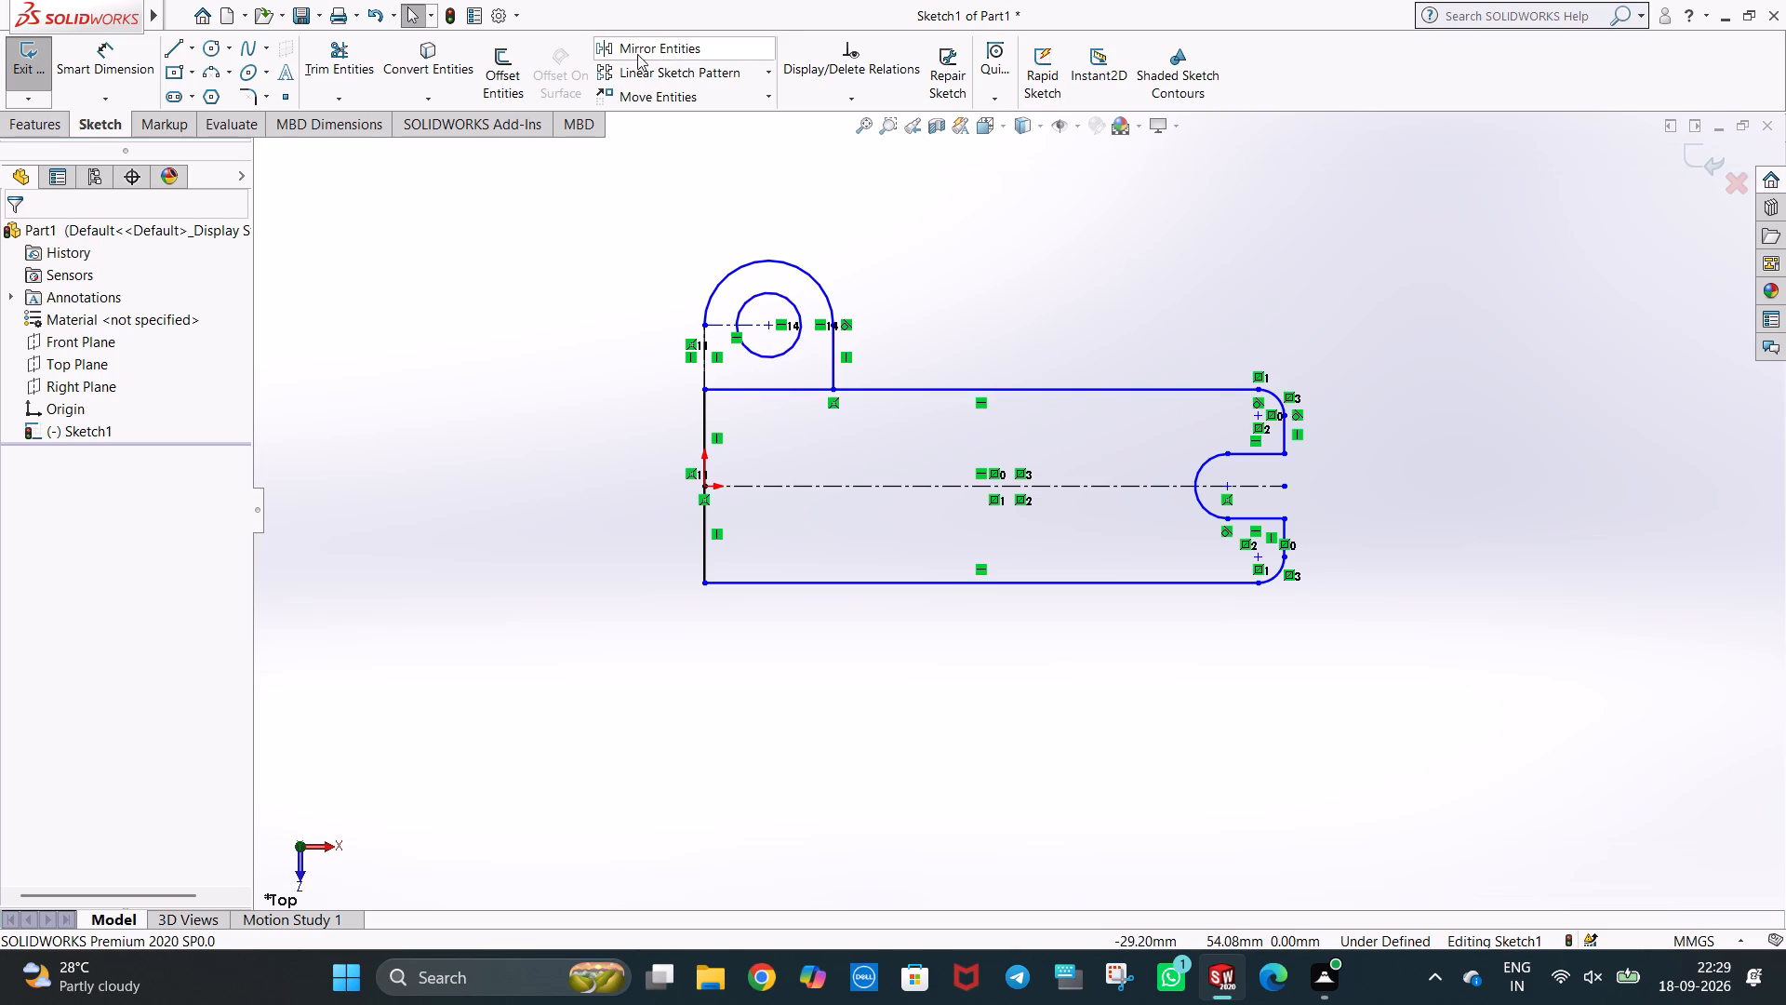
{"action": "left_click", "coordinate": [661, 53]}
{"action": "left_click", "coordinate": [806, 275]}
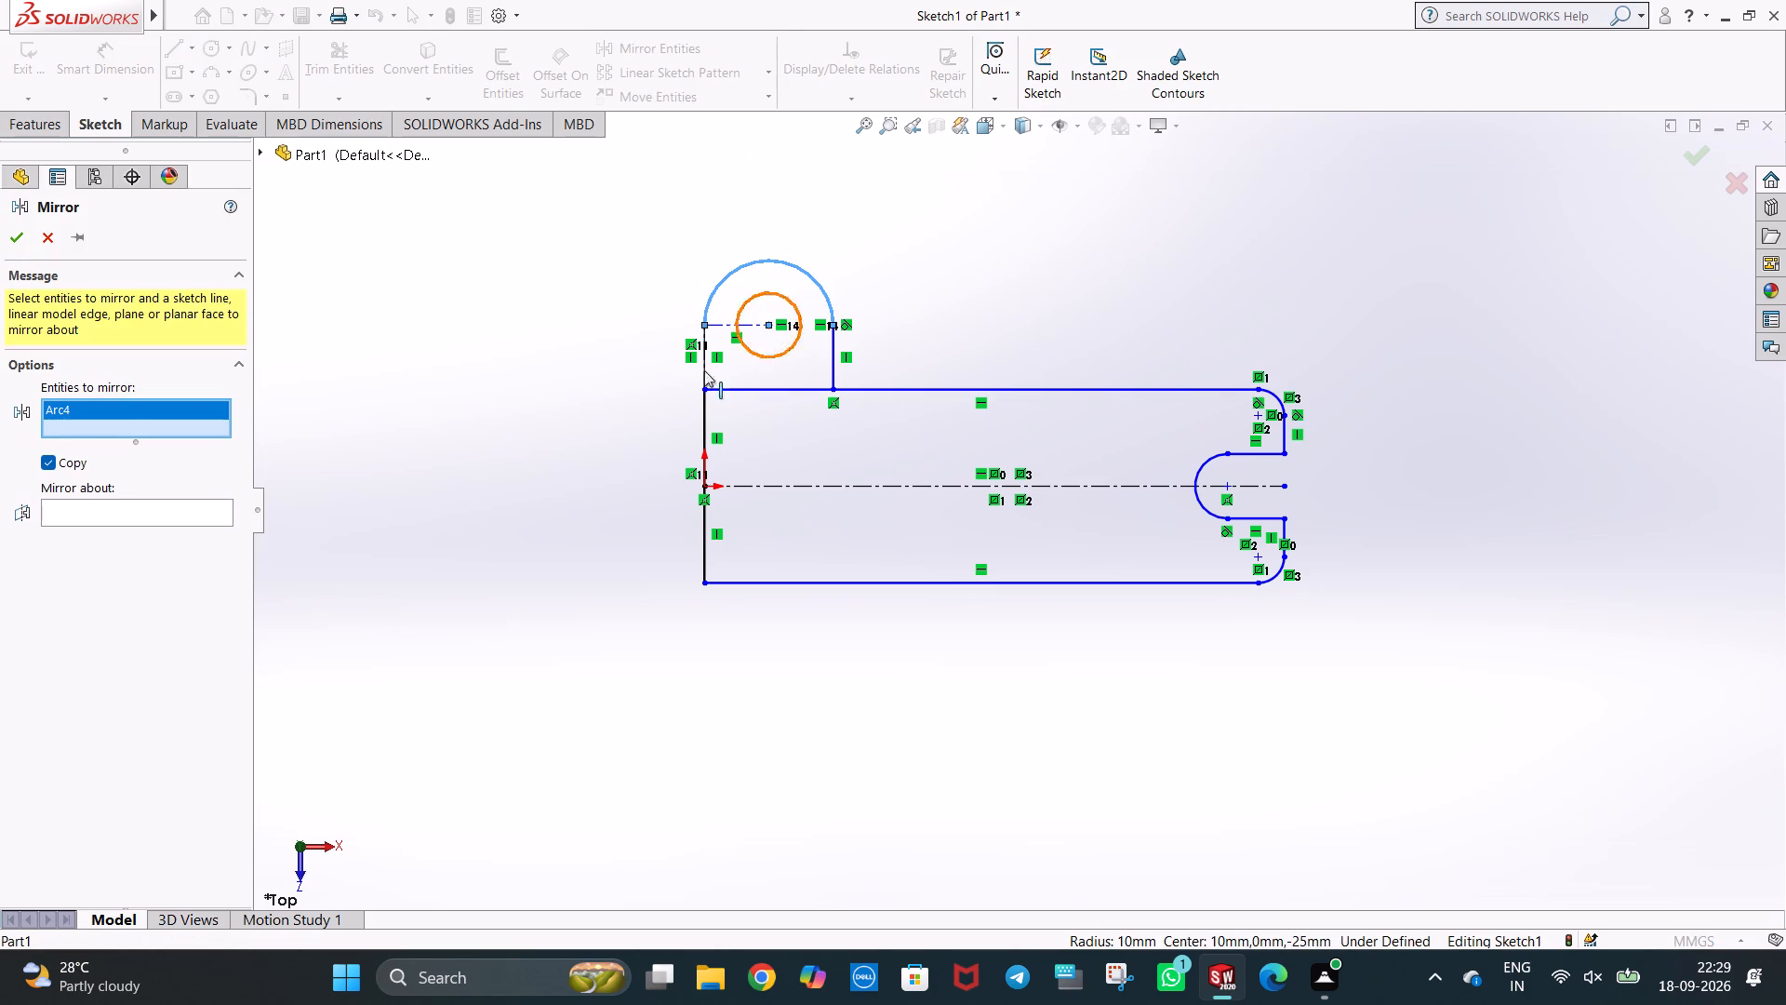
{"action": "left_click", "coordinate": [706, 368]}
{"action": "left_click", "coordinate": [834, 365]}
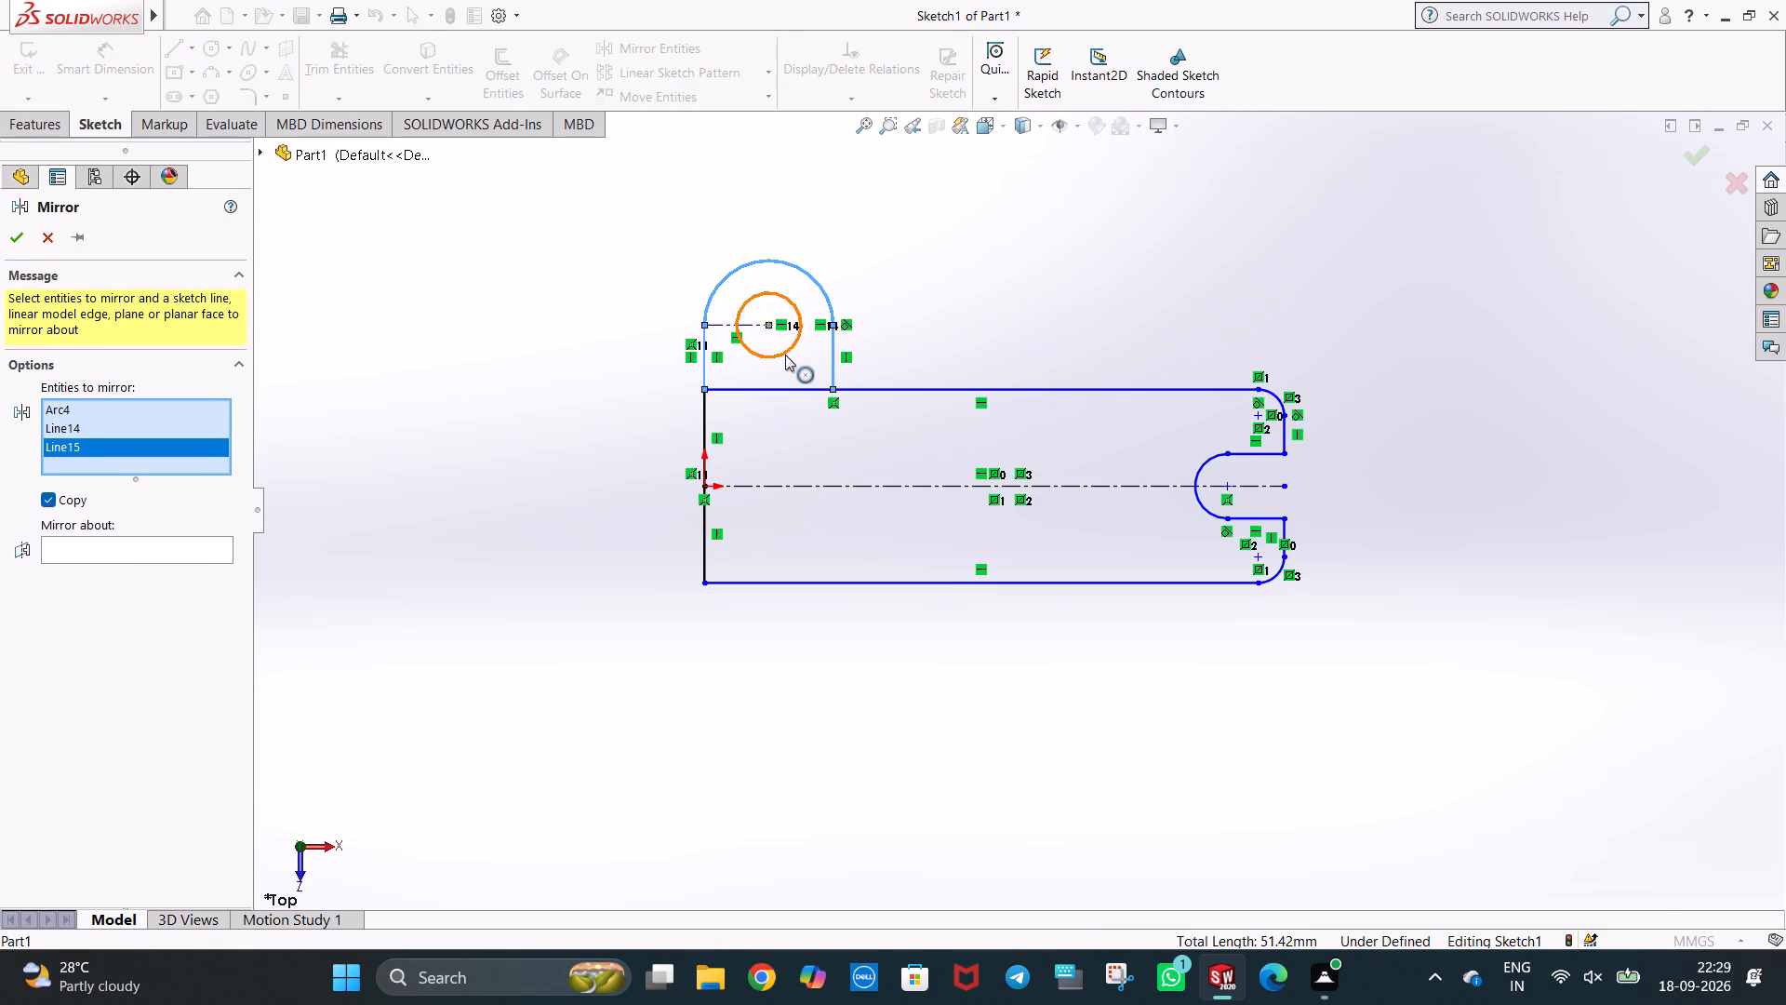
{"action": "left_click", "coordinate": [785, 355]}
{"action": "left_click", "coordinate": [198, 569]}
{"action": "left_click", "coordinate": [870, 486]}
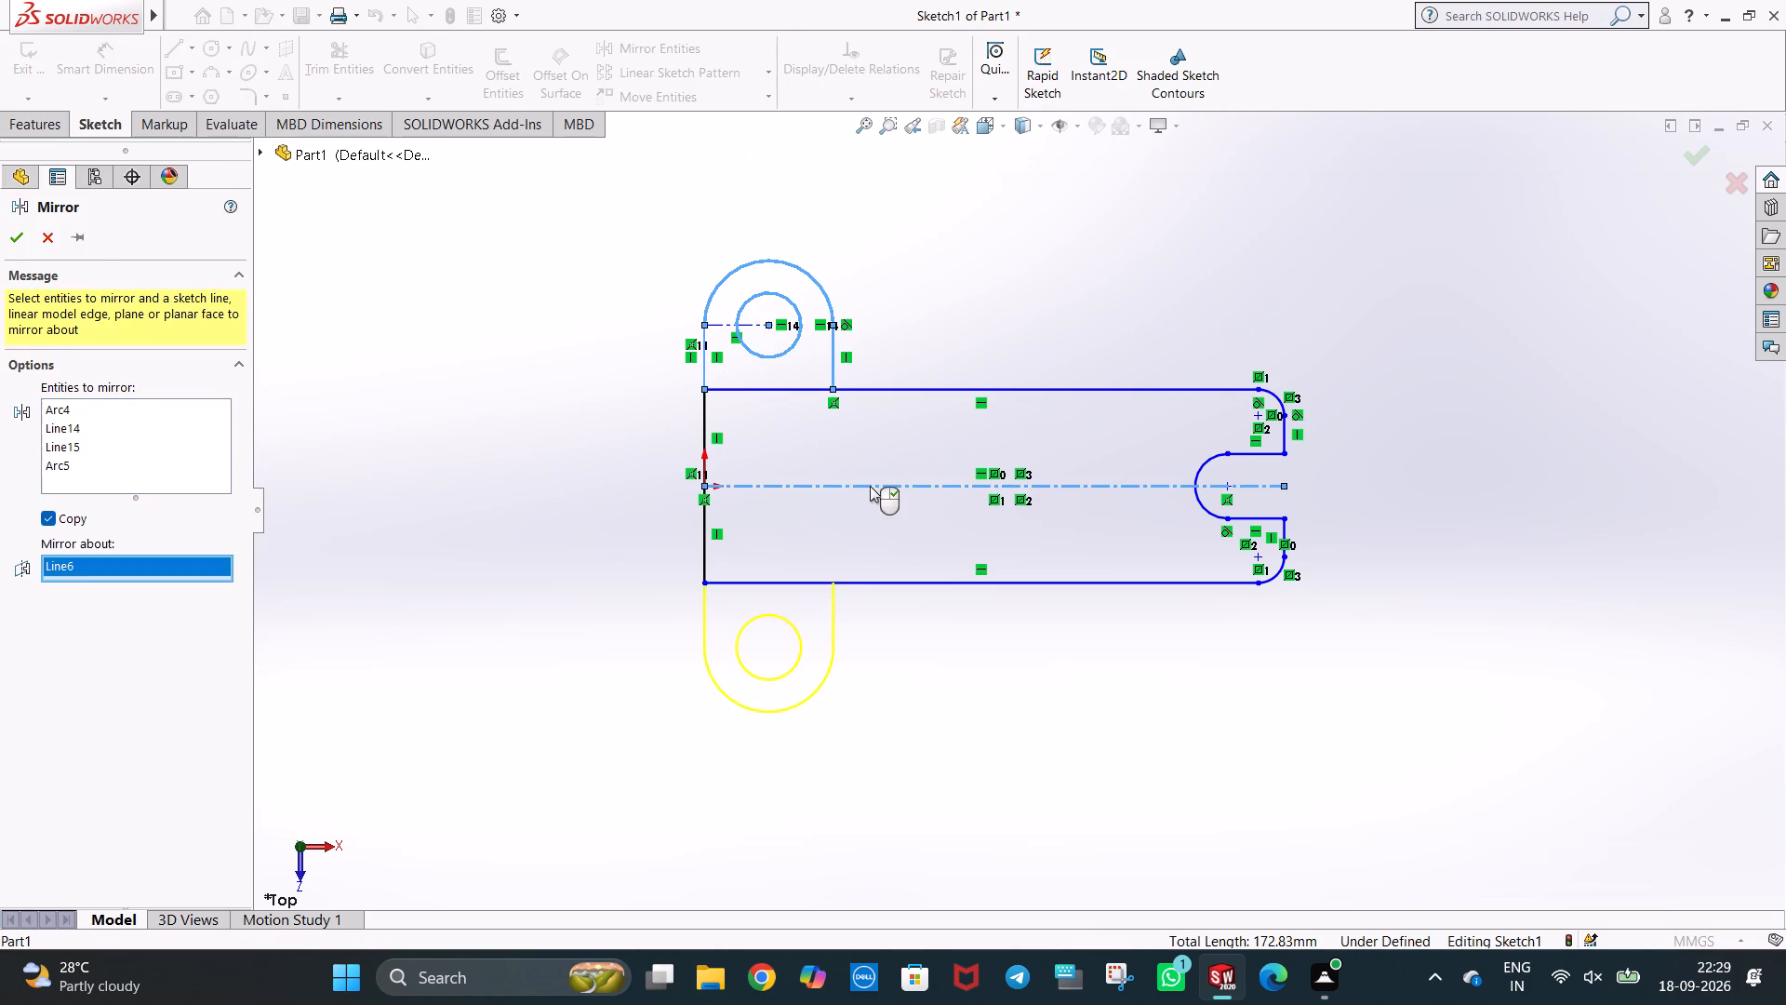
{"action": "right_click", "coordinate": [870, 486]}
{"action": "left_click", "coordinate": [968, 348]}
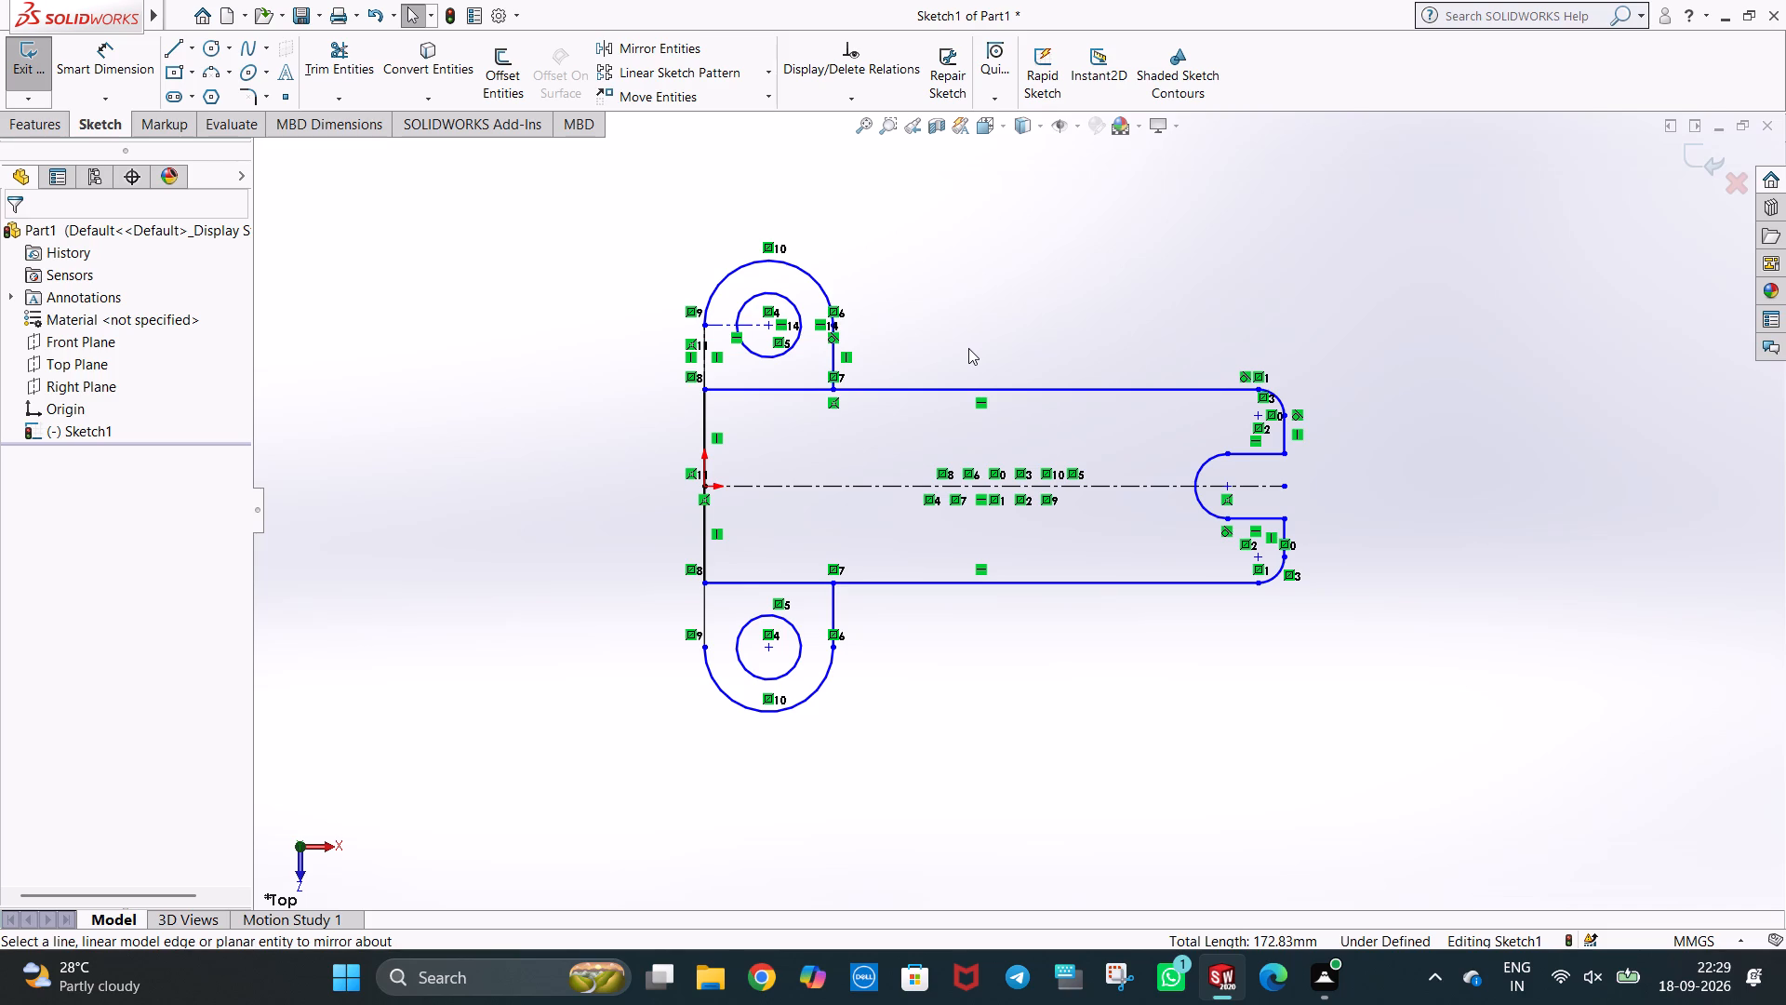
{"action": "key", "text": "Escape"}
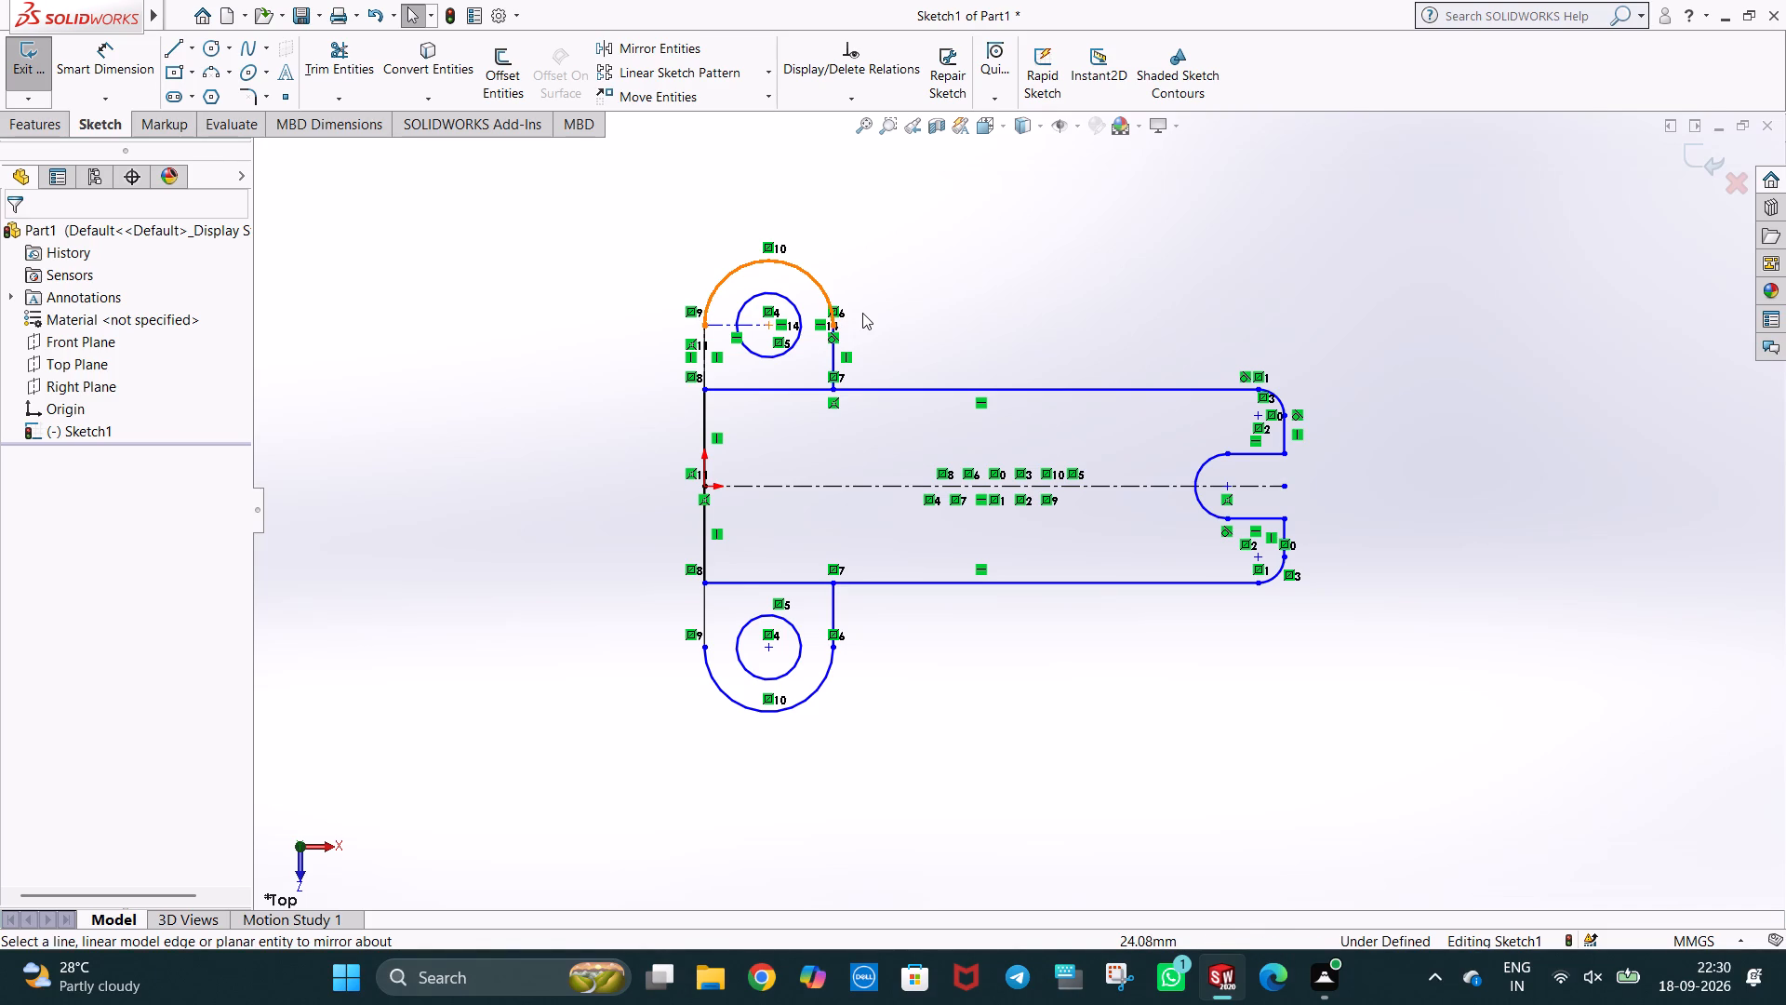
{"action": "left_click", "coordinate": [862, 313]}
{"action": "left_click", "coordinate": [981, 185]}
Start dimensioning the sketch with Smart Dimension.
{"action": "left_click", "coordinate": [126, 52]}
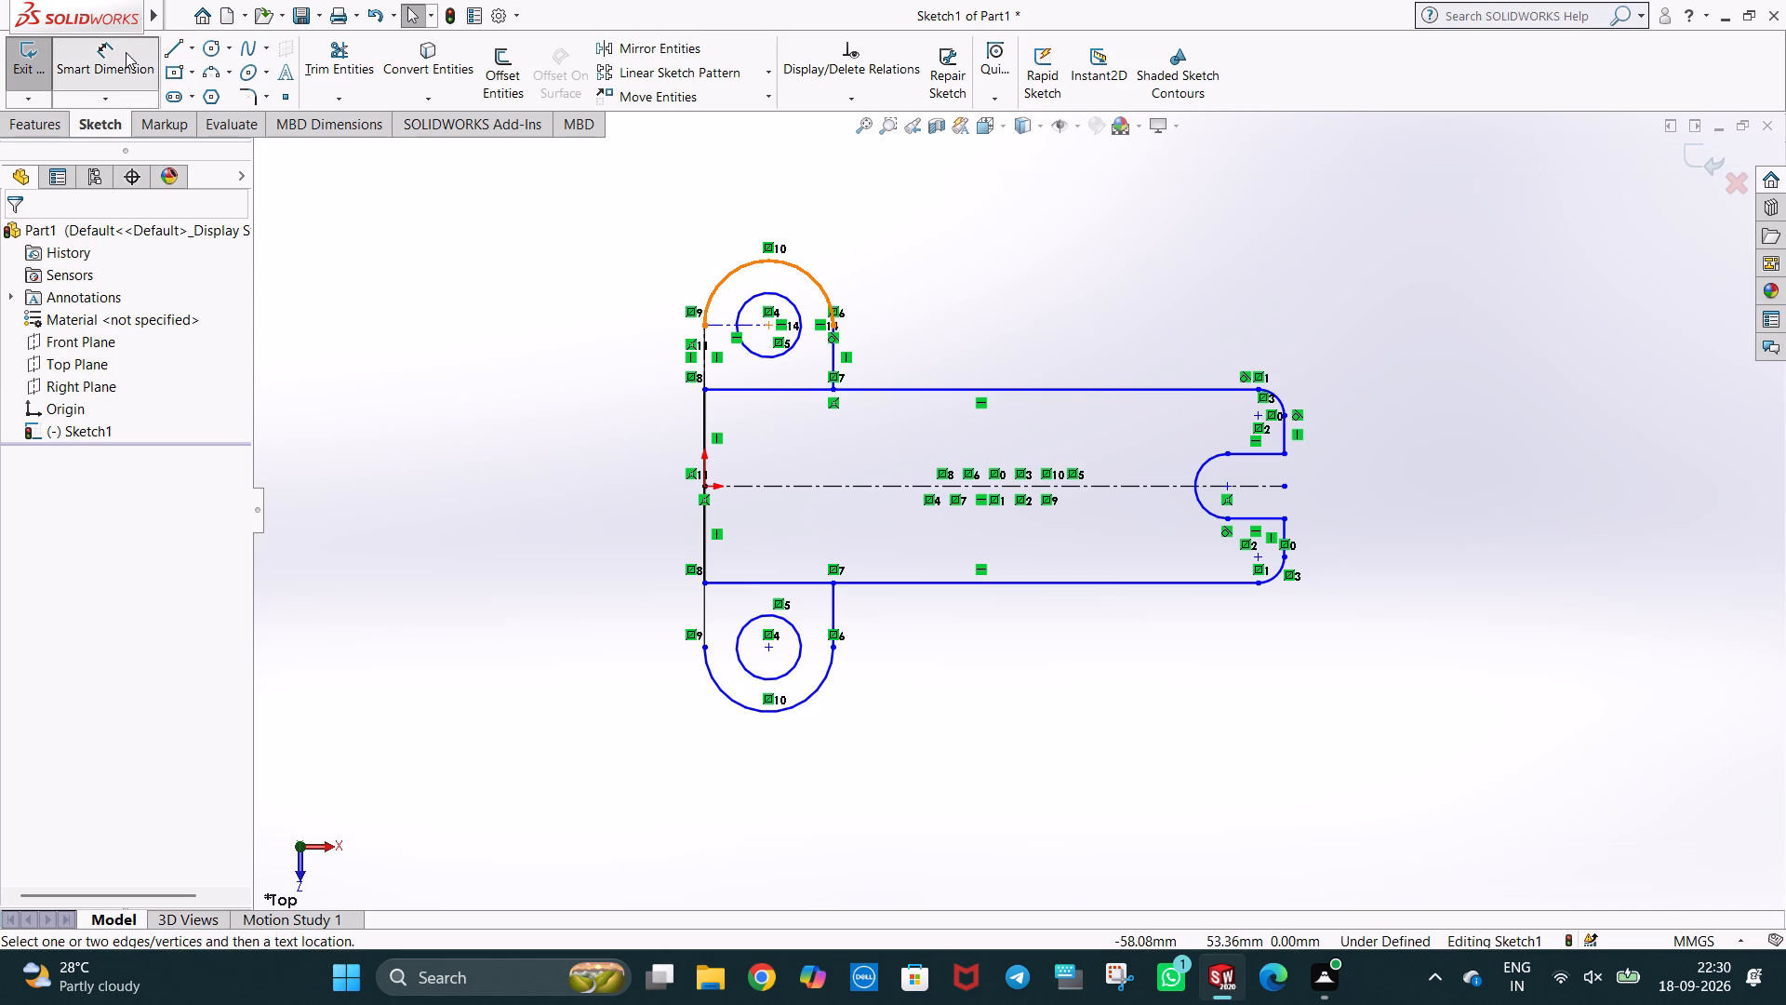
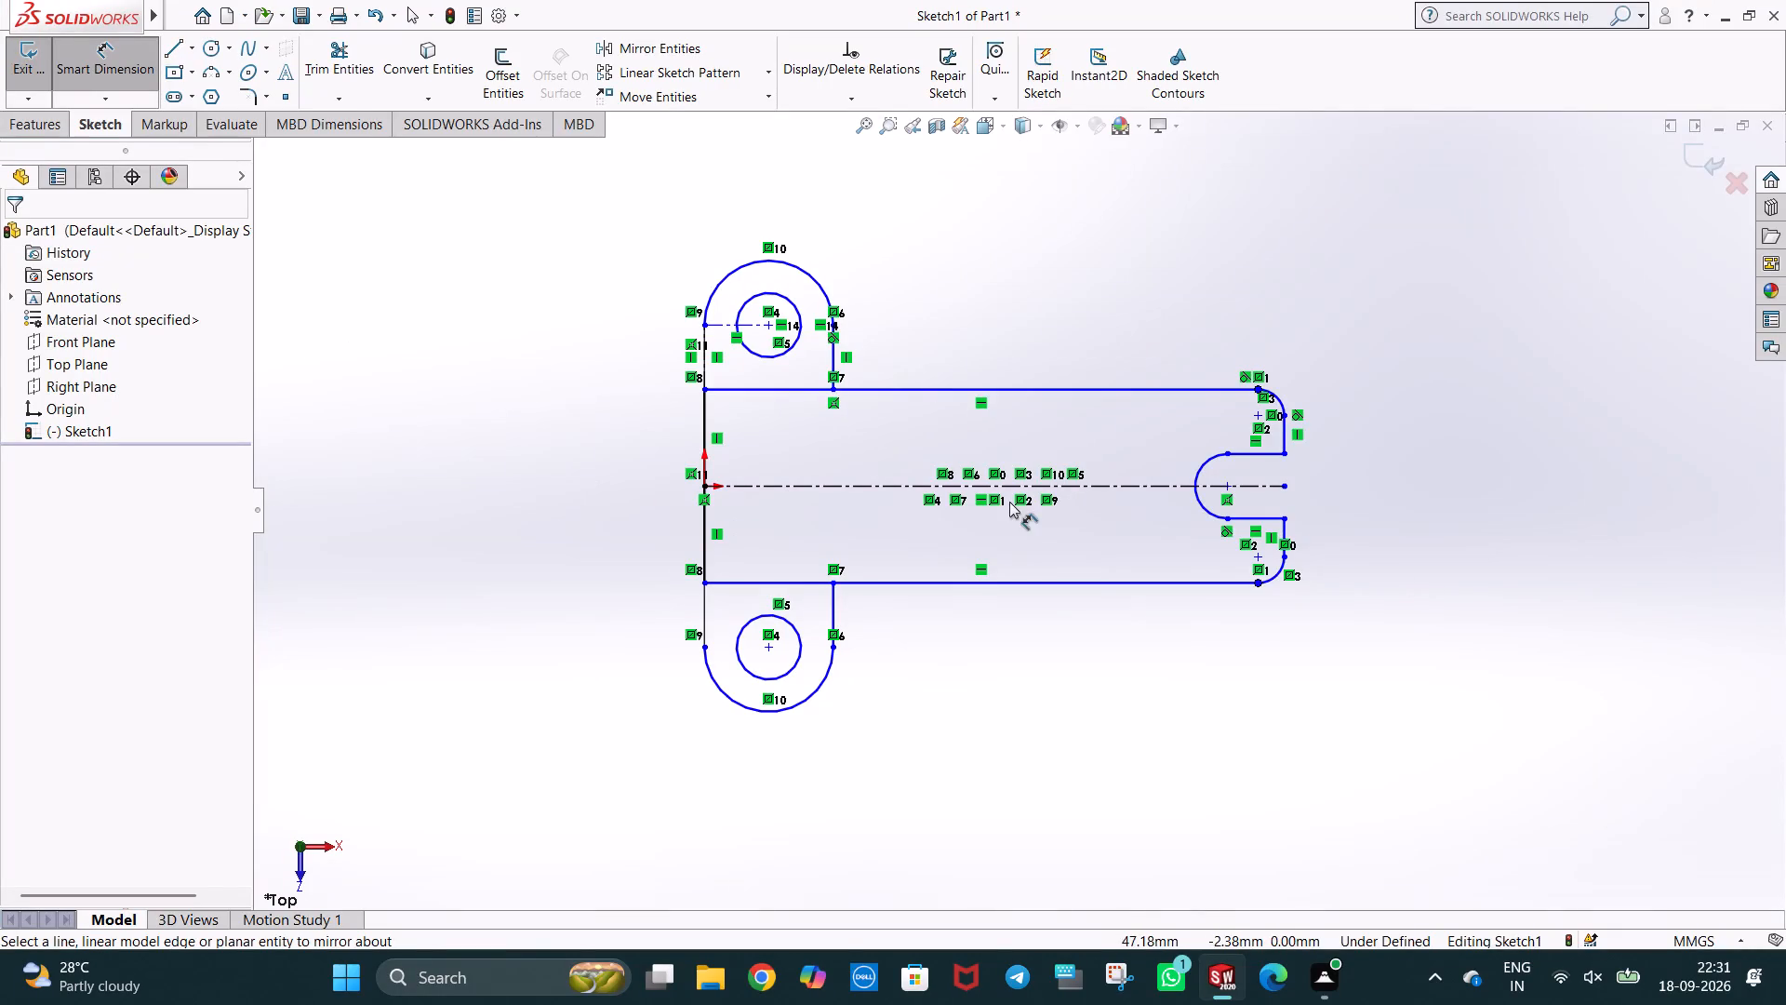
Dimension the upper lug's outer arc radius and its hole diameter.
{"action": "left_click", "coordinate": [1208, 677]}
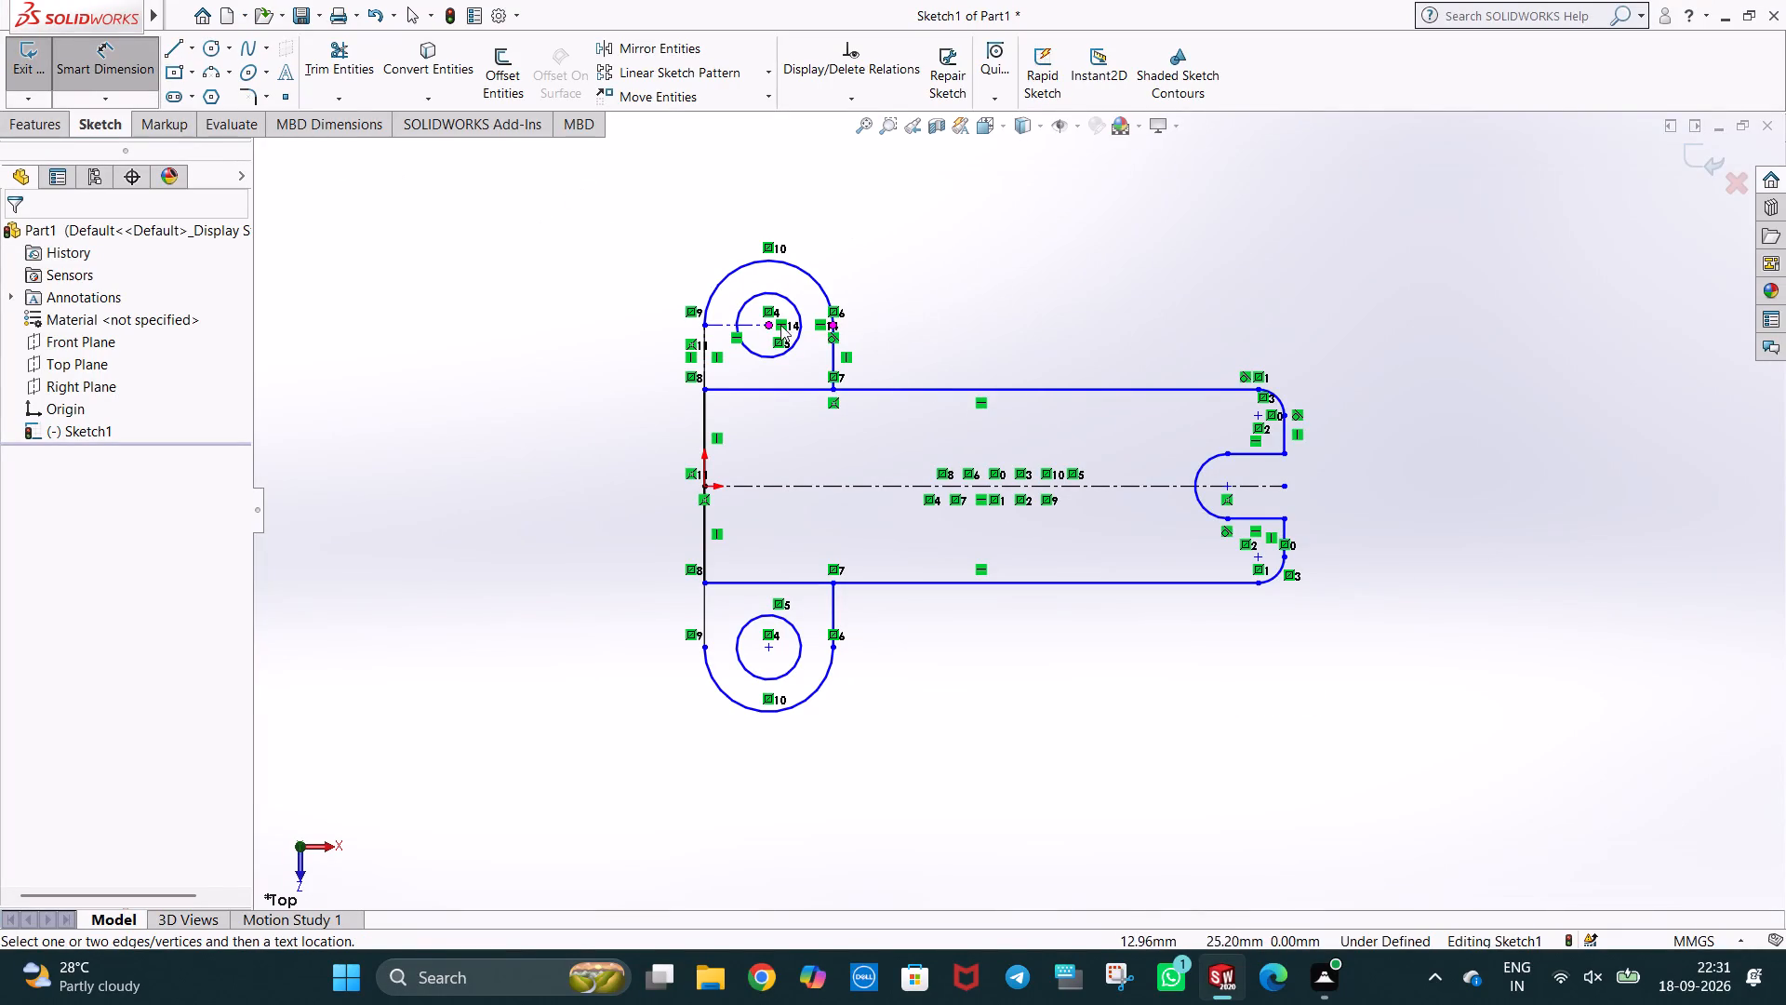
{"action": "left_click", "coordinate": [818, 276]}
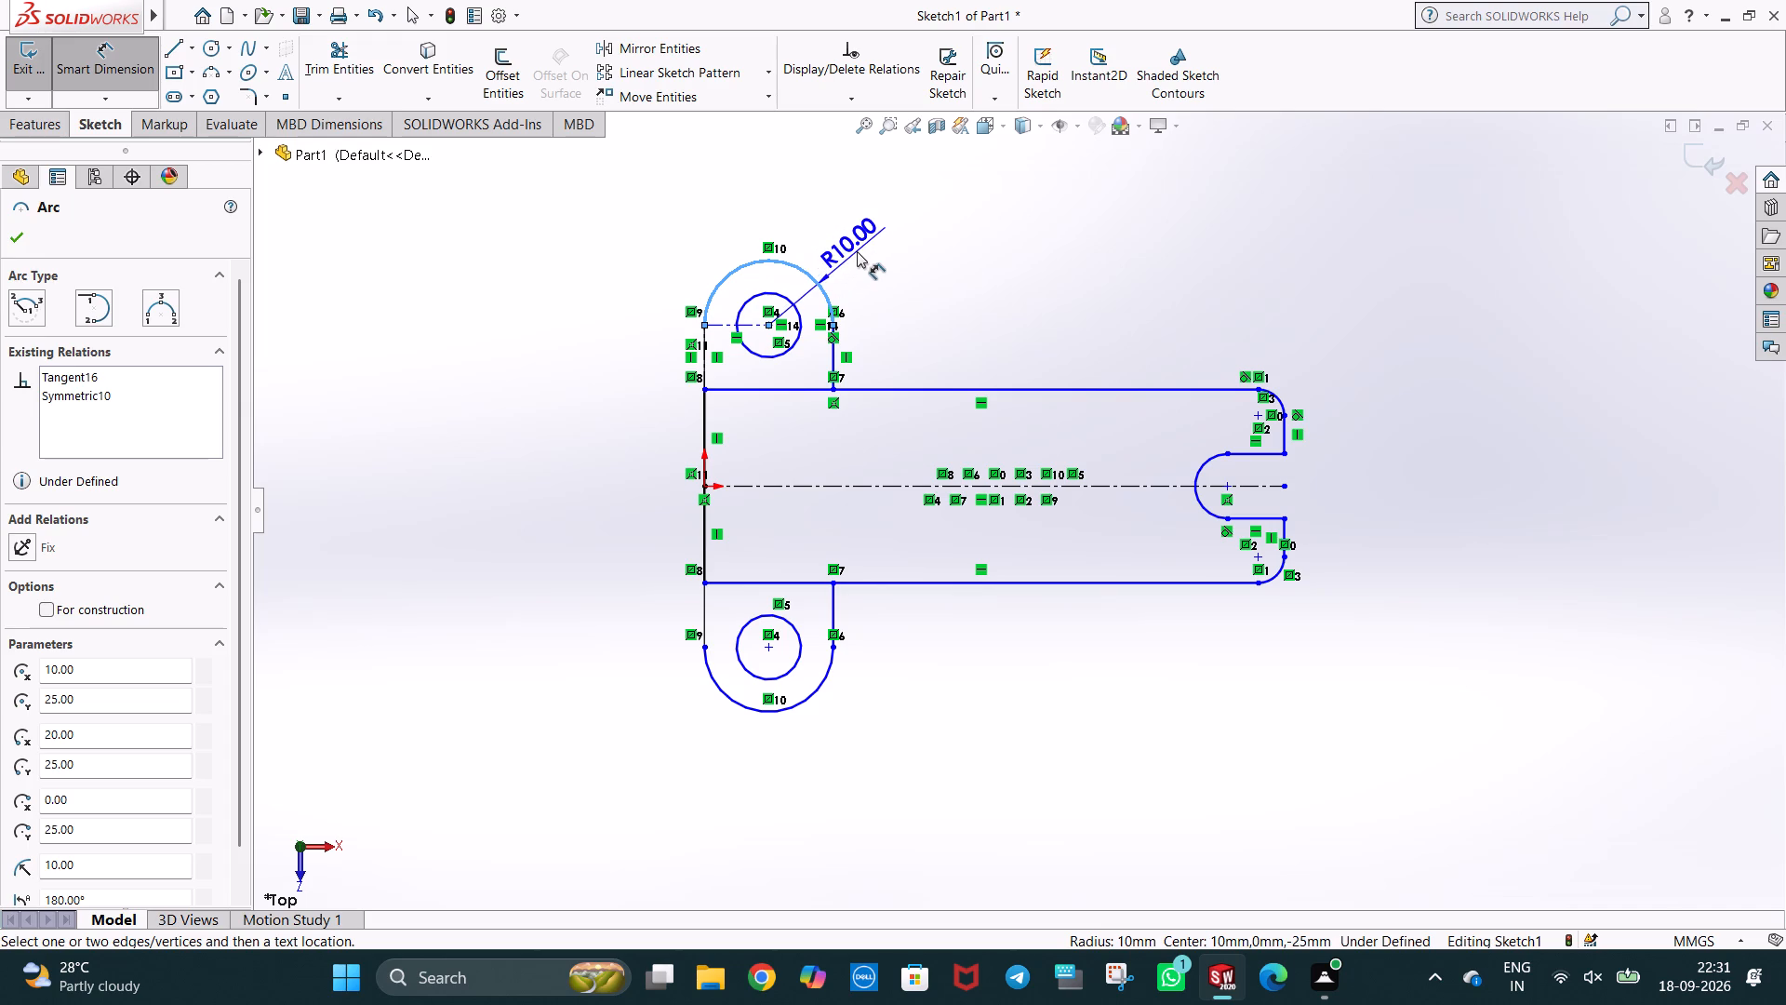
{"action": "left_click", "coordinate": [857, 251]}
{"action": "left_click", "coordinate": [778, 225]}
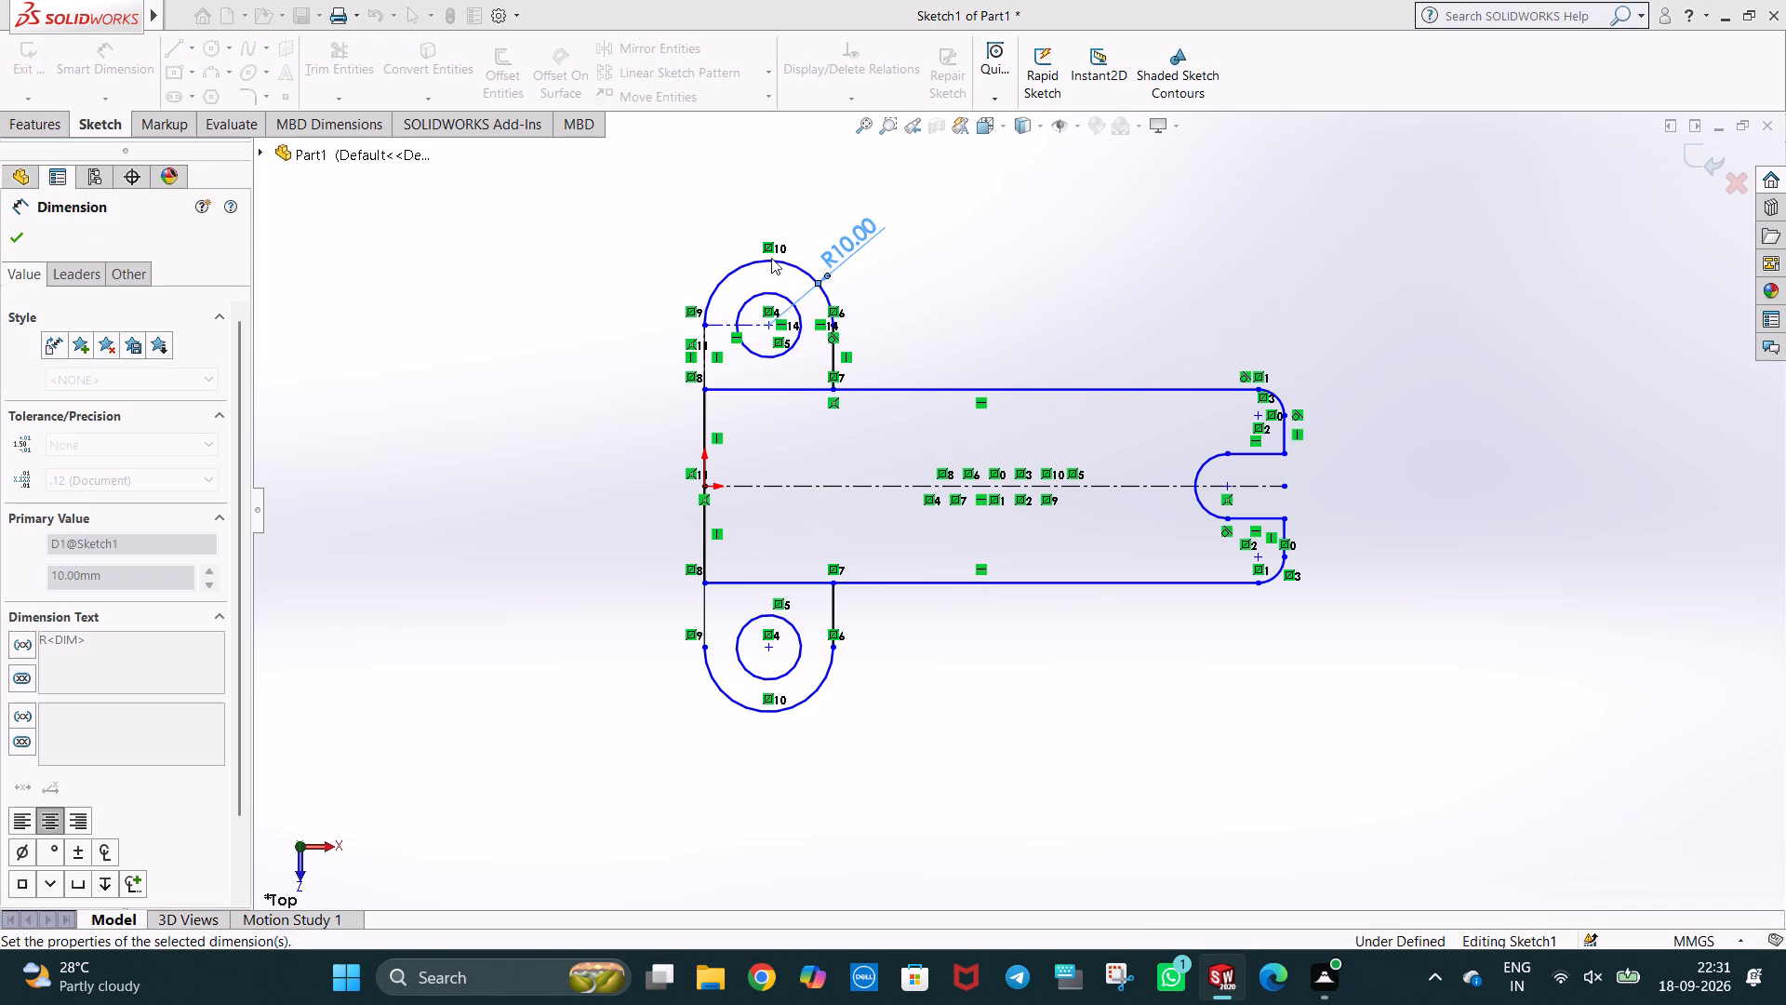
{"action": "left_click", "coordinate": [758, 293]}
{"action": "left_click", "coordinate": [669, 279]}
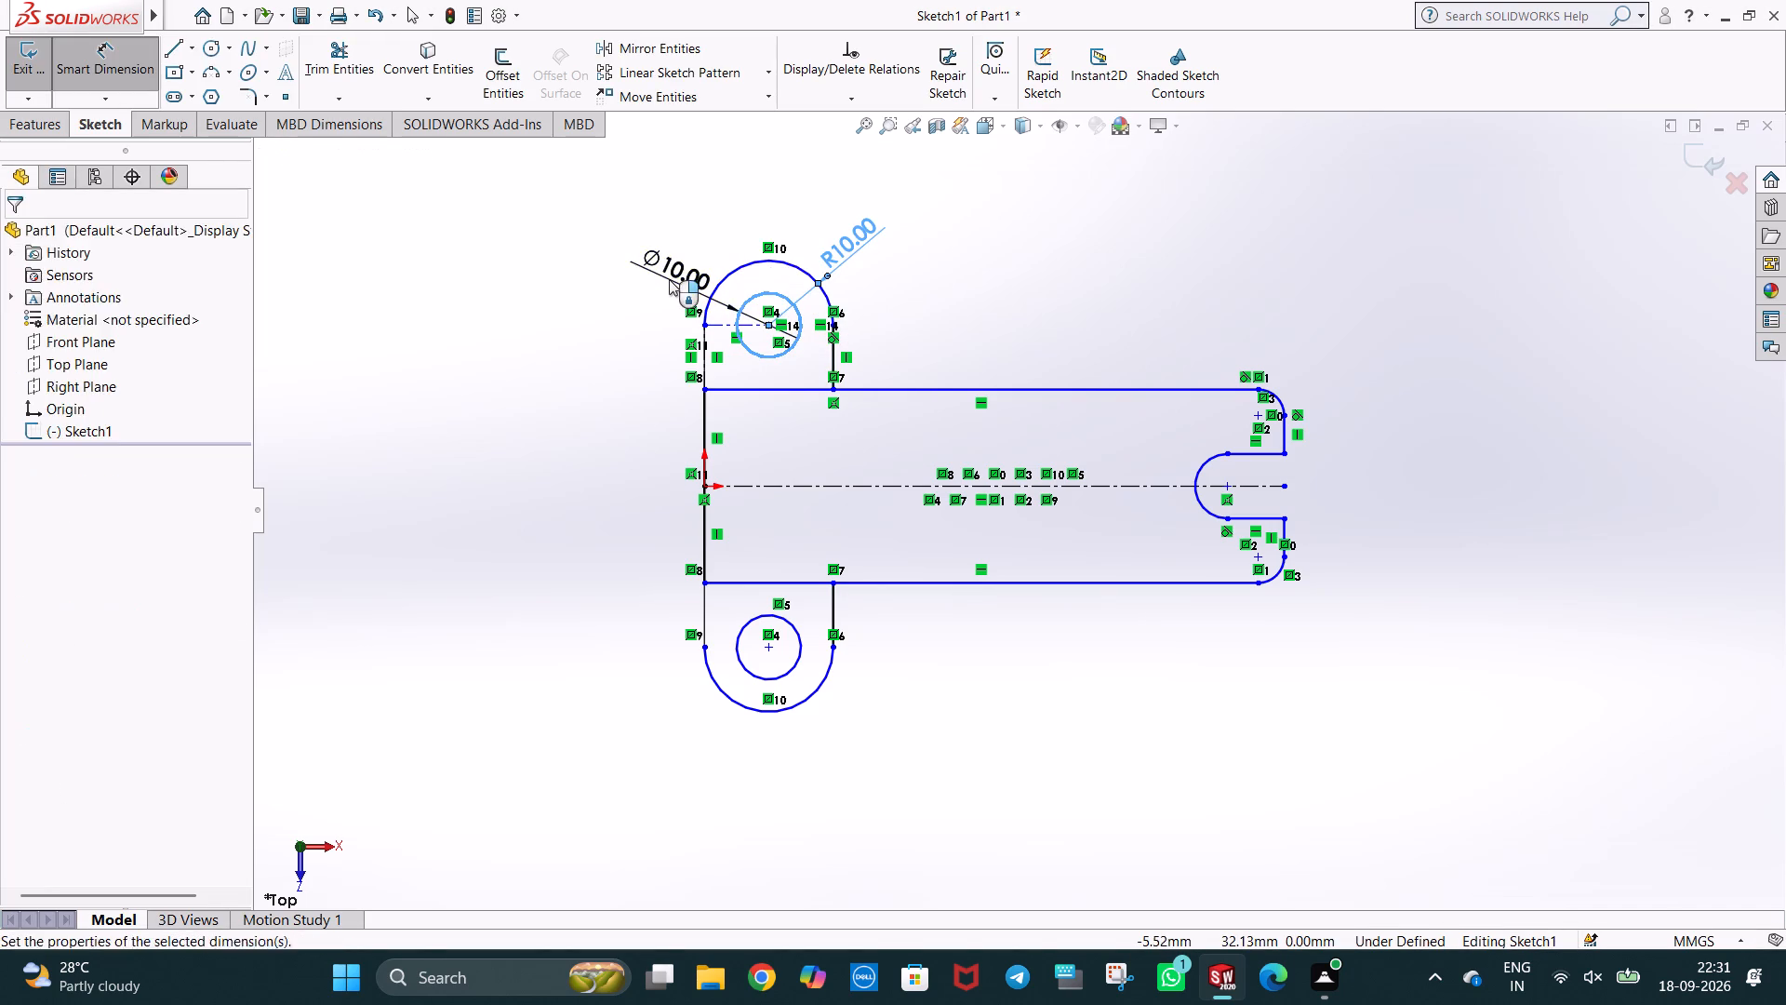
{"action": "left_click", "coordinate": [596, 258]}
{"action": "left_click", "coordinate": [1033, 296]}
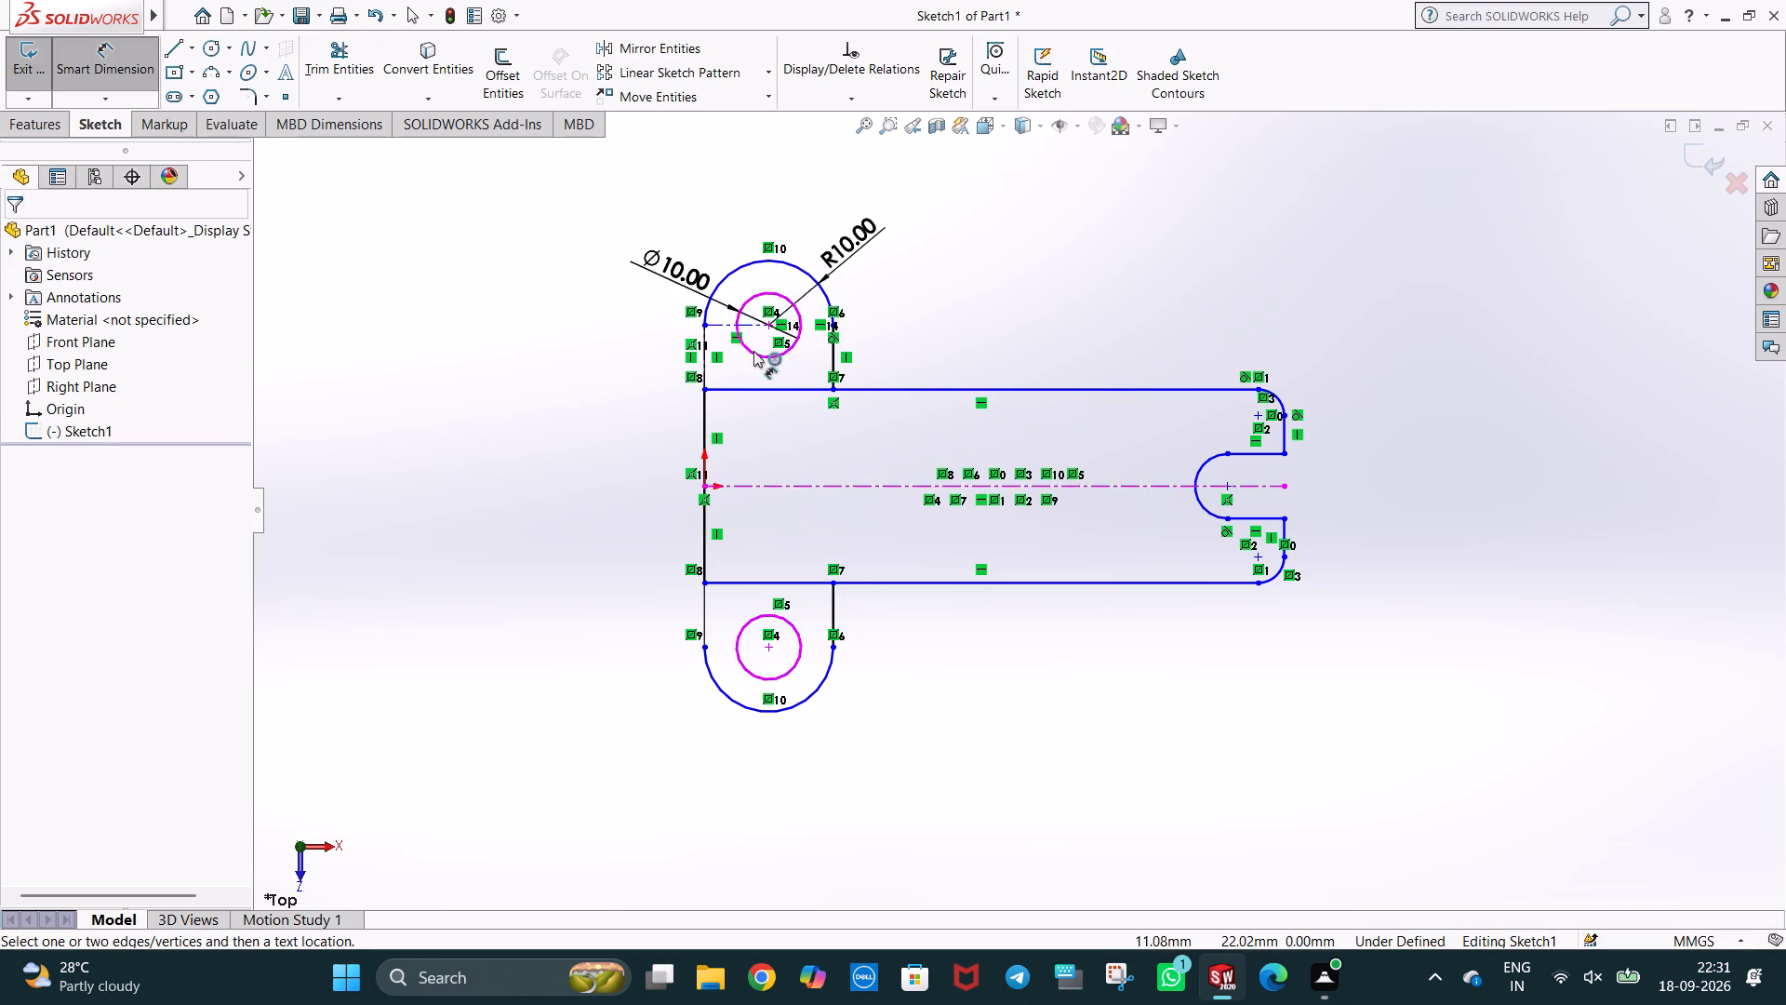
Dimension the upper half of the profile's left edge and the upper lug's left vertical line.
{"action": "left_click", "coordinate": [704, 425]}
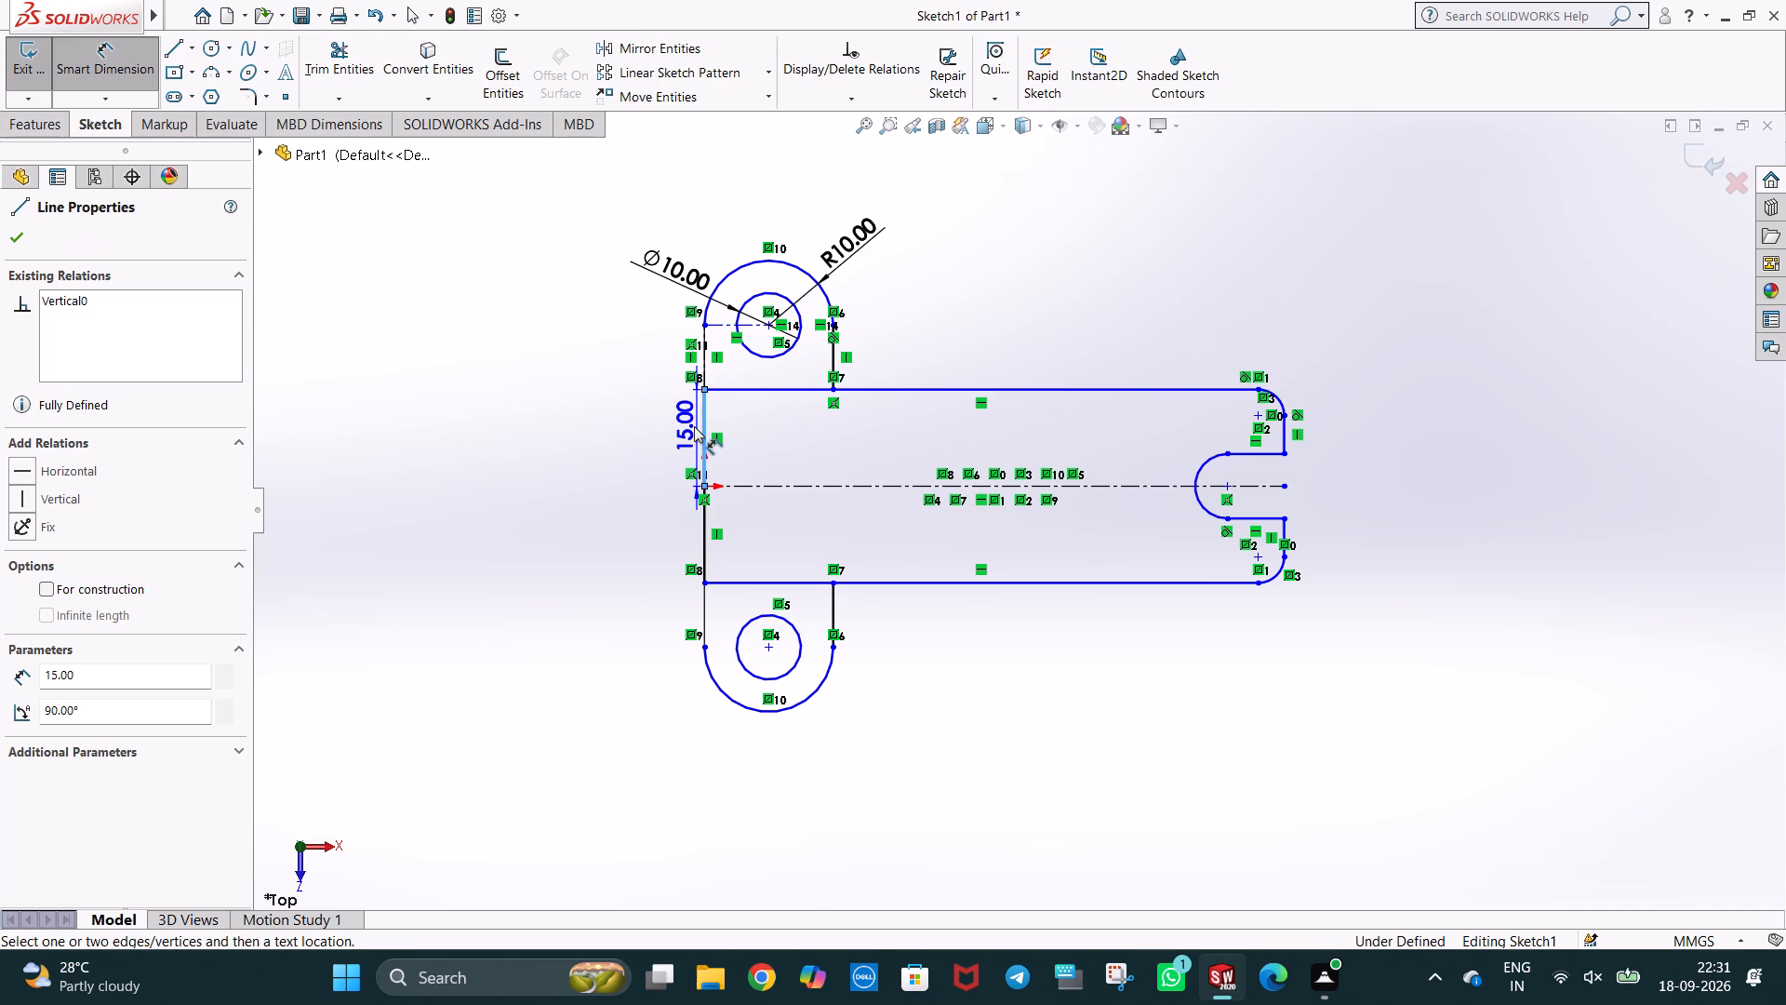
{"action": "left_click", "coordinate": [665, 442]}
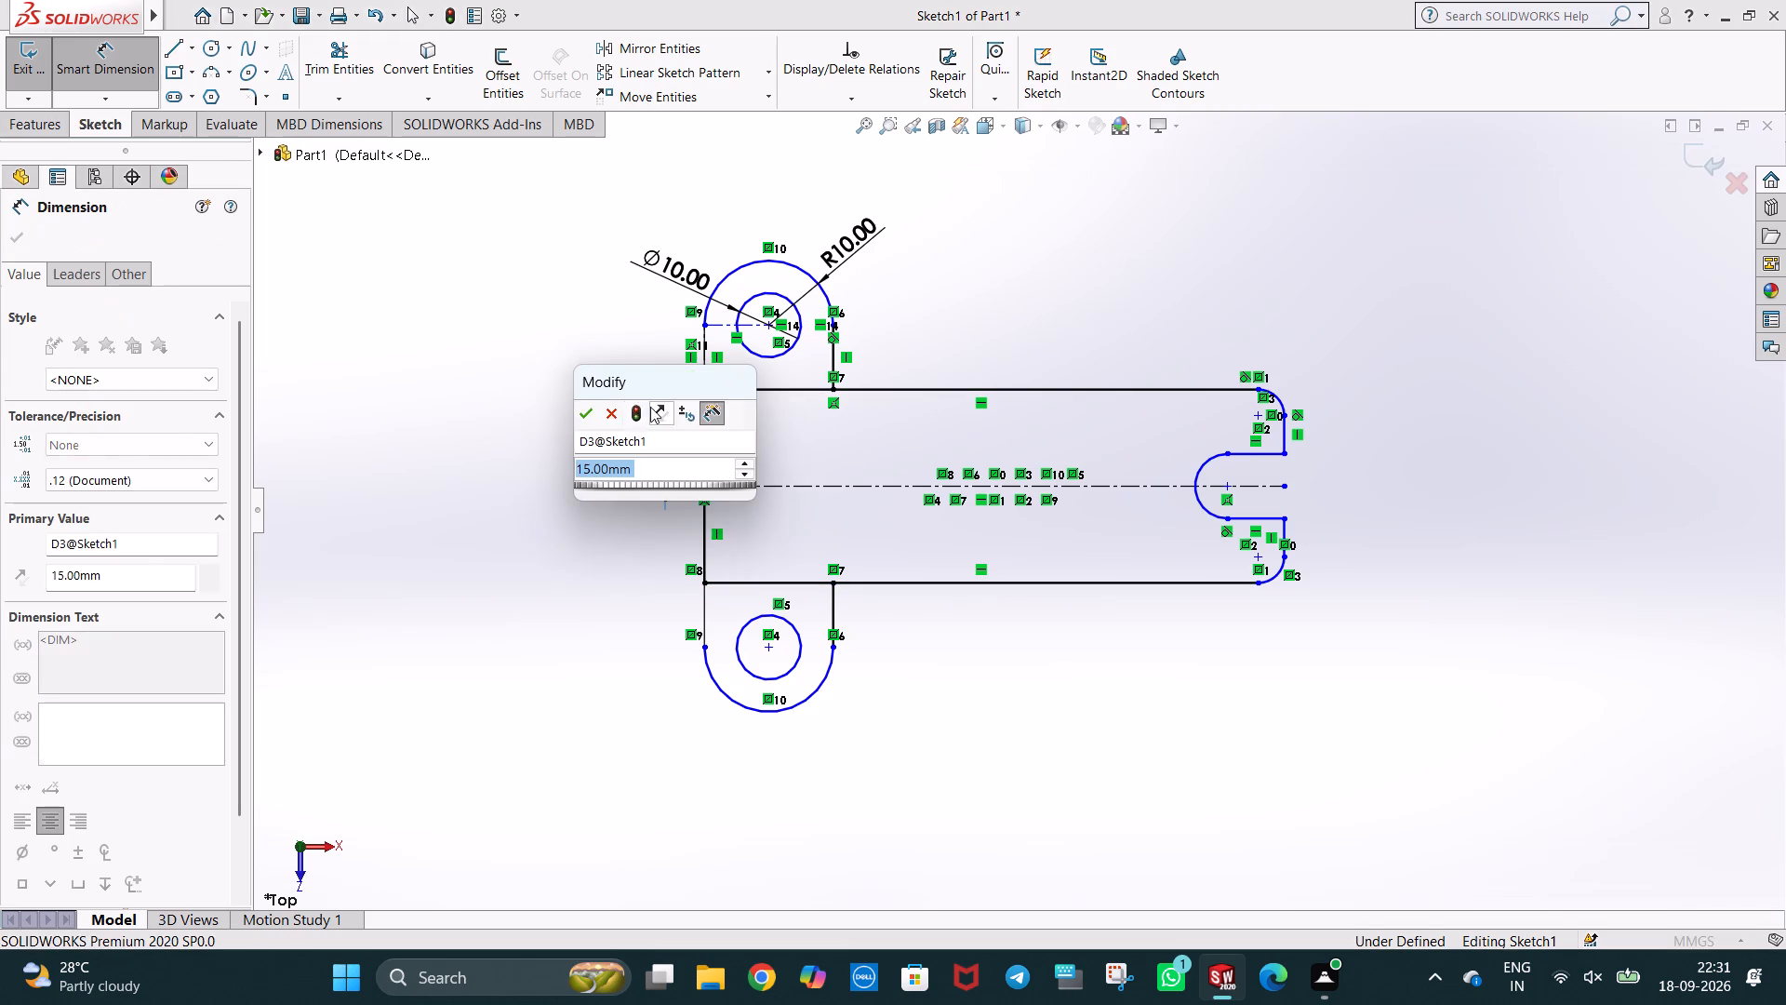
{"action": "left_click", "coordinate": [597, 414]}
{"action": "left_click", "coordinate": [702, 361]}
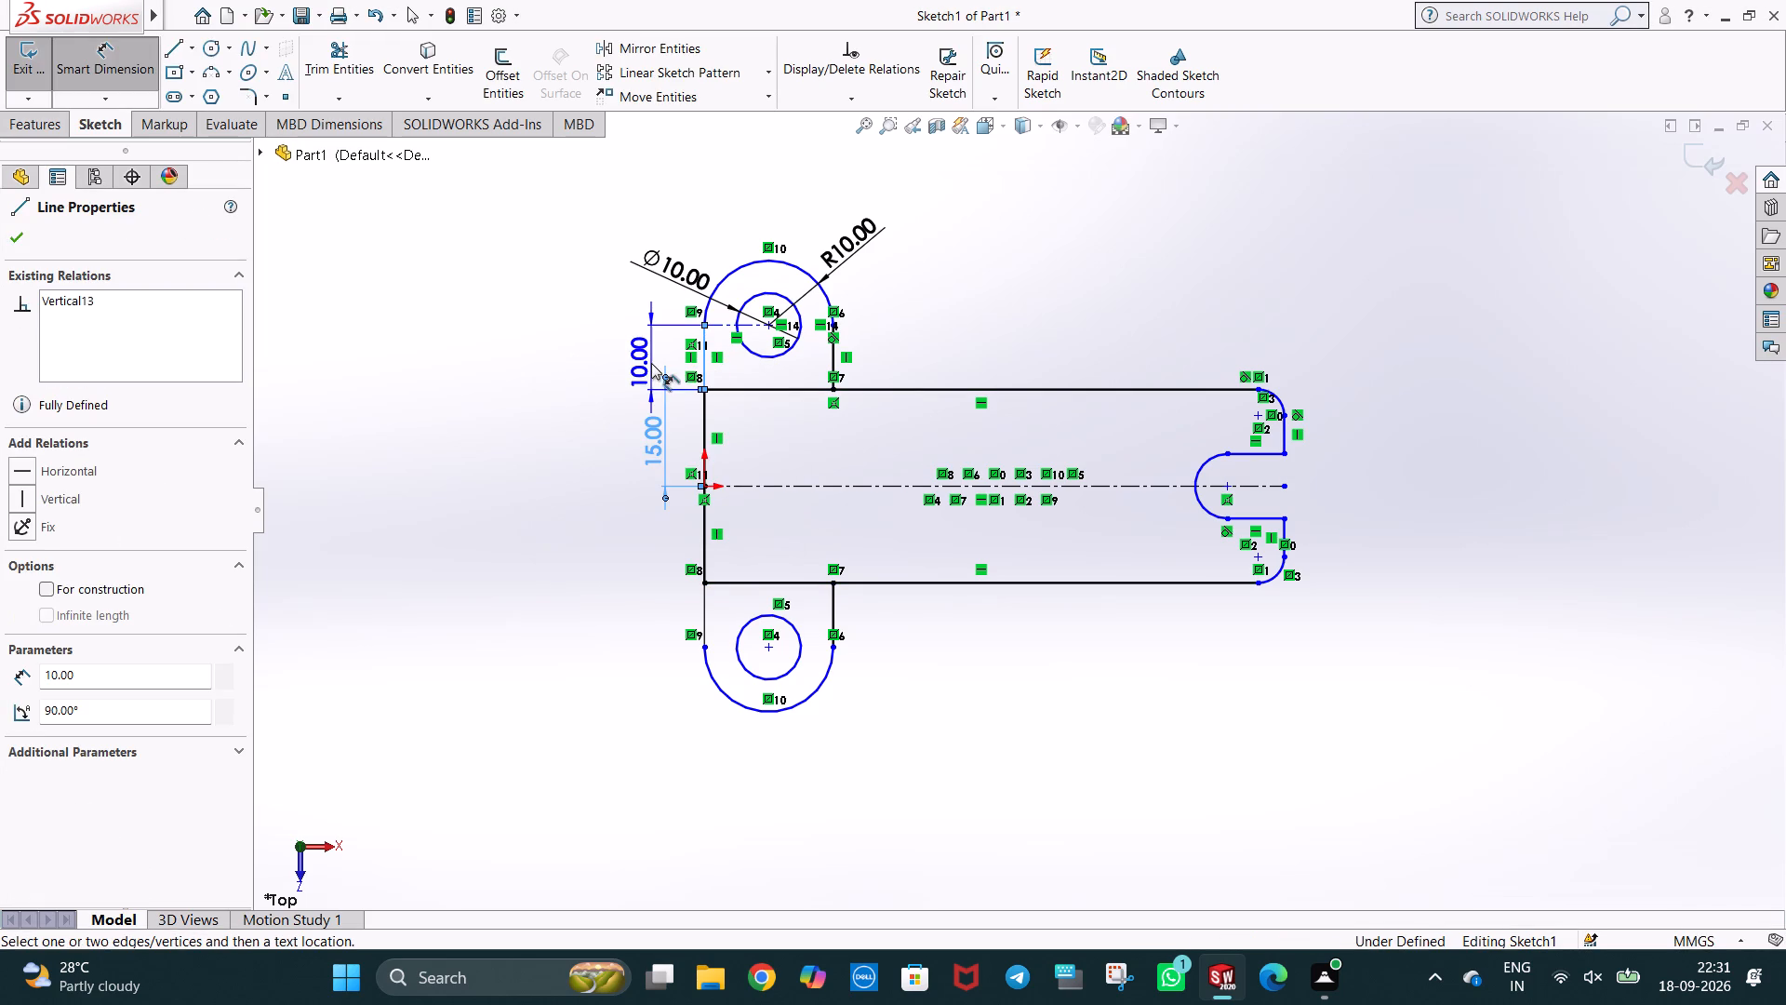
{"action": "left_click", "coordinate": [666, 355]}
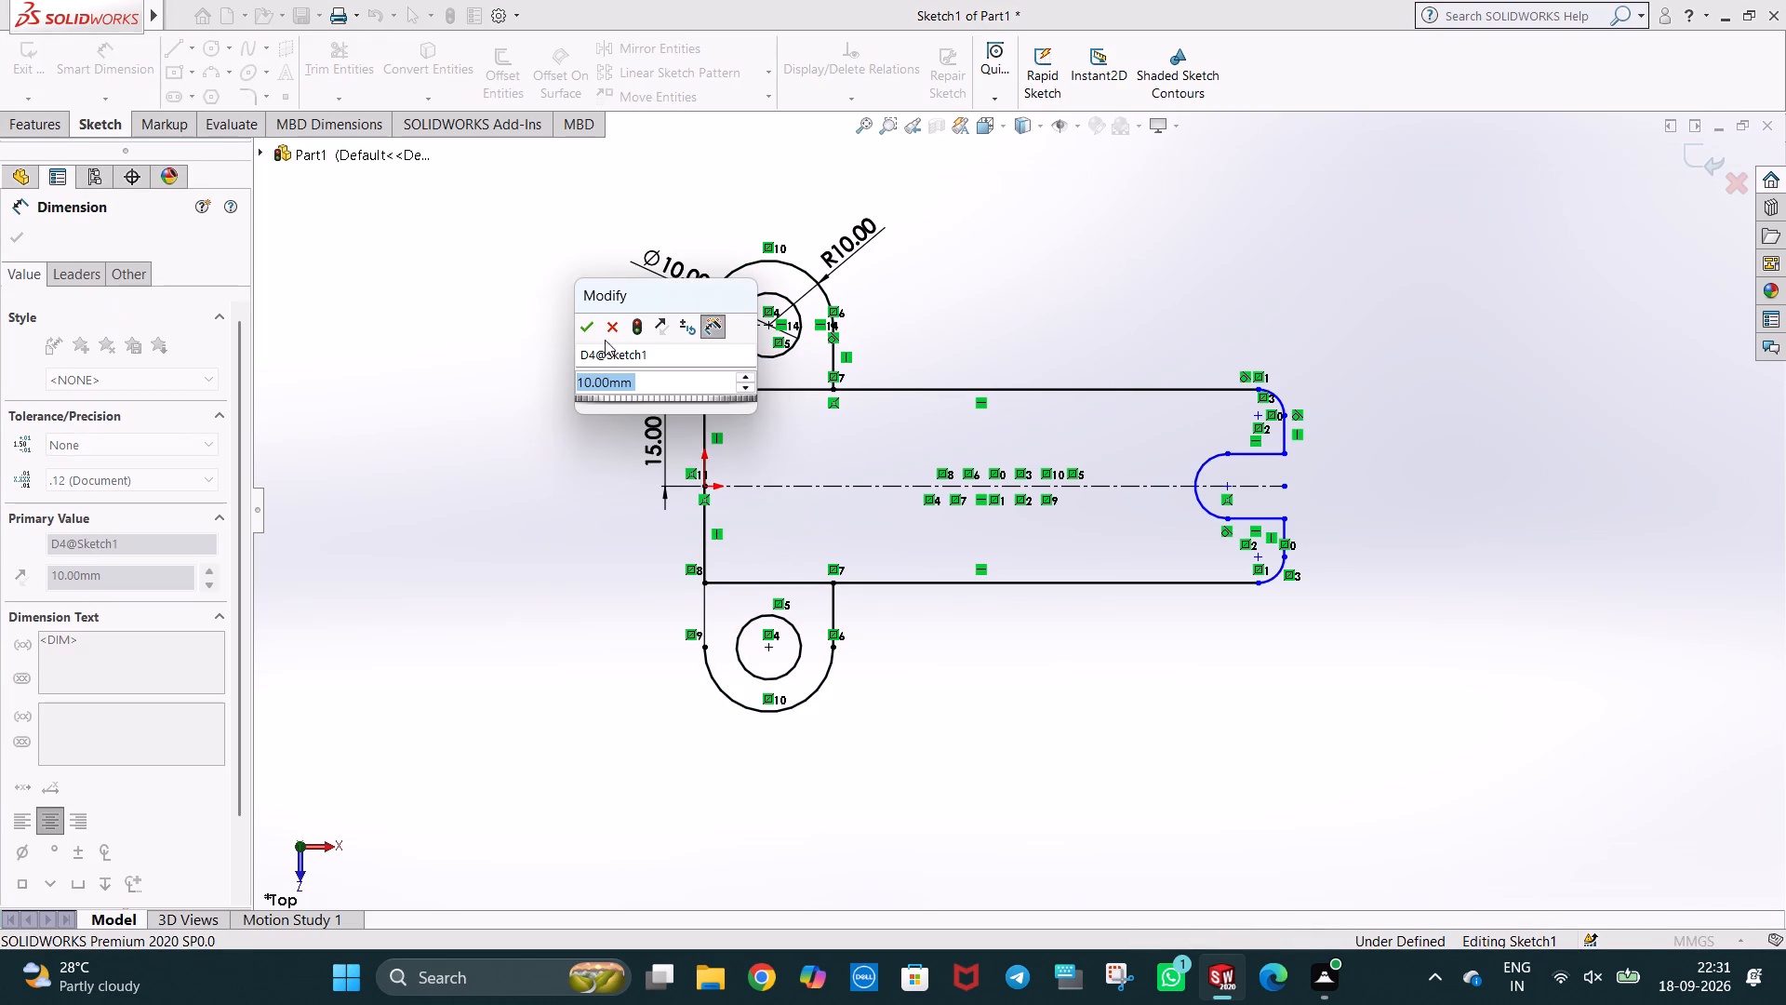
{"action": "left_click", "coordinate": [581, 328]}
{"action": "left_click", "coordinate": [887, 333]}
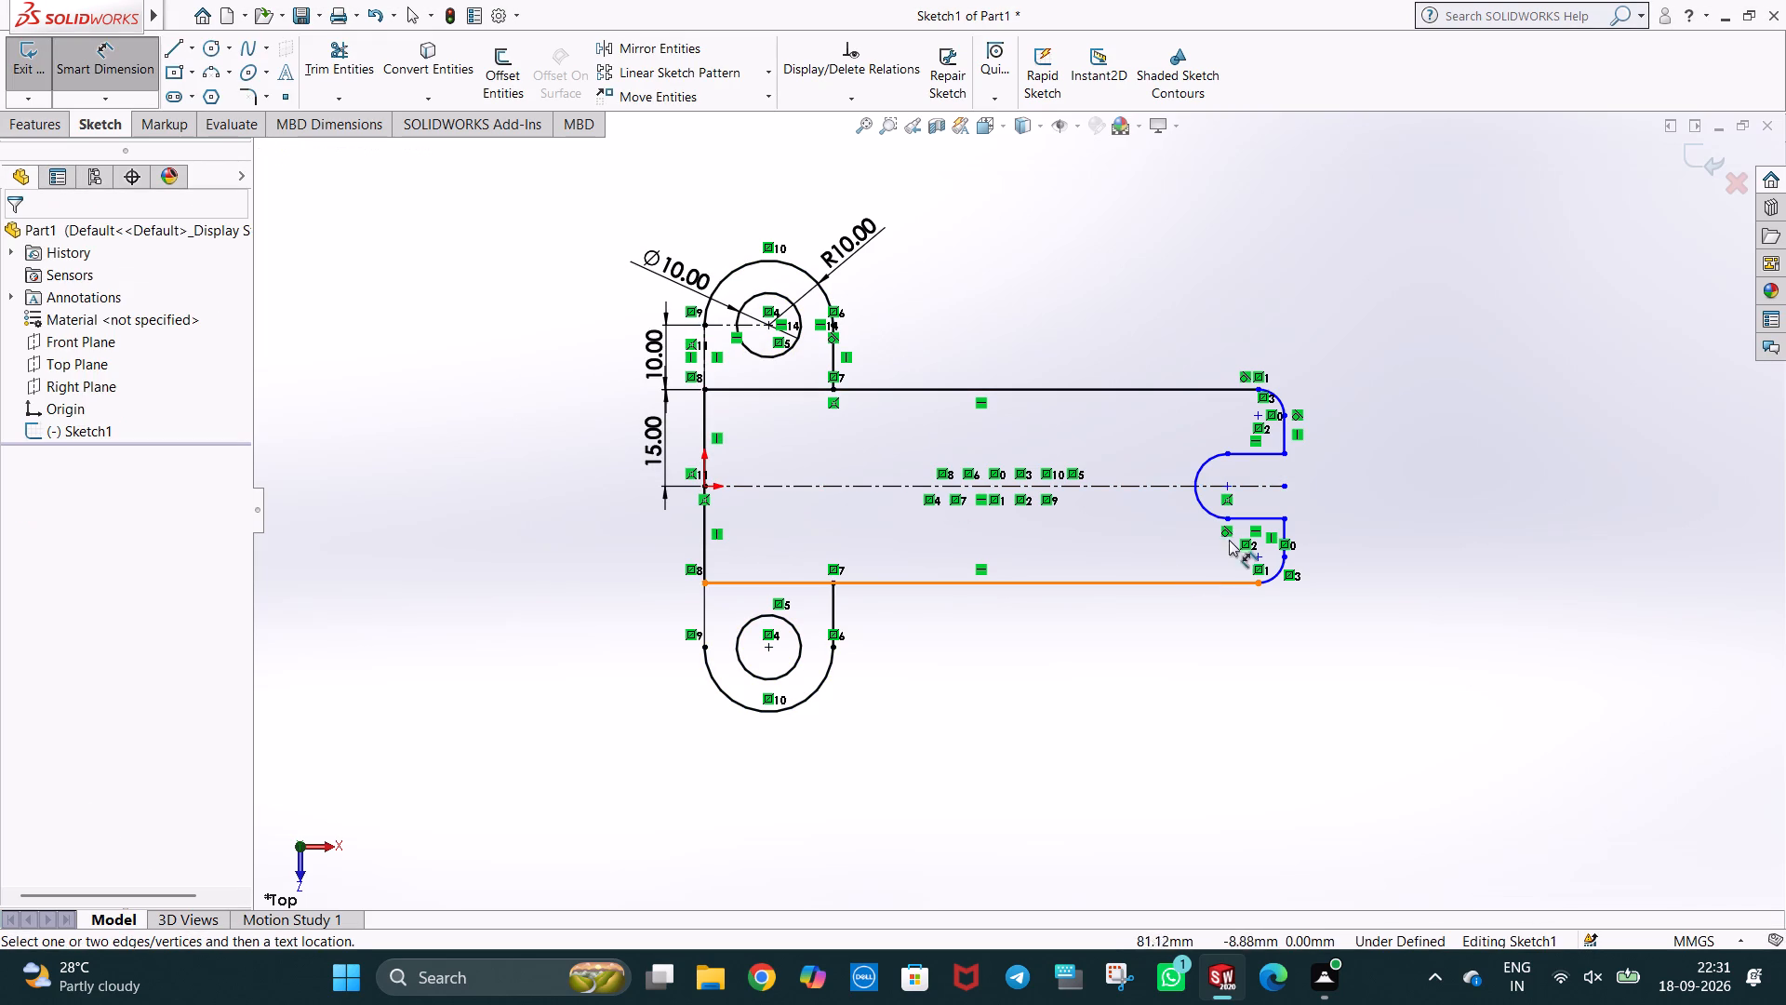
Dimension the radii of the slot's round end and the profile's upper right rounded corner.
{"action": "left_click", "coordinate": [1203, 508]}
{"action": "left_click", "coordinate": [1162, 474]}
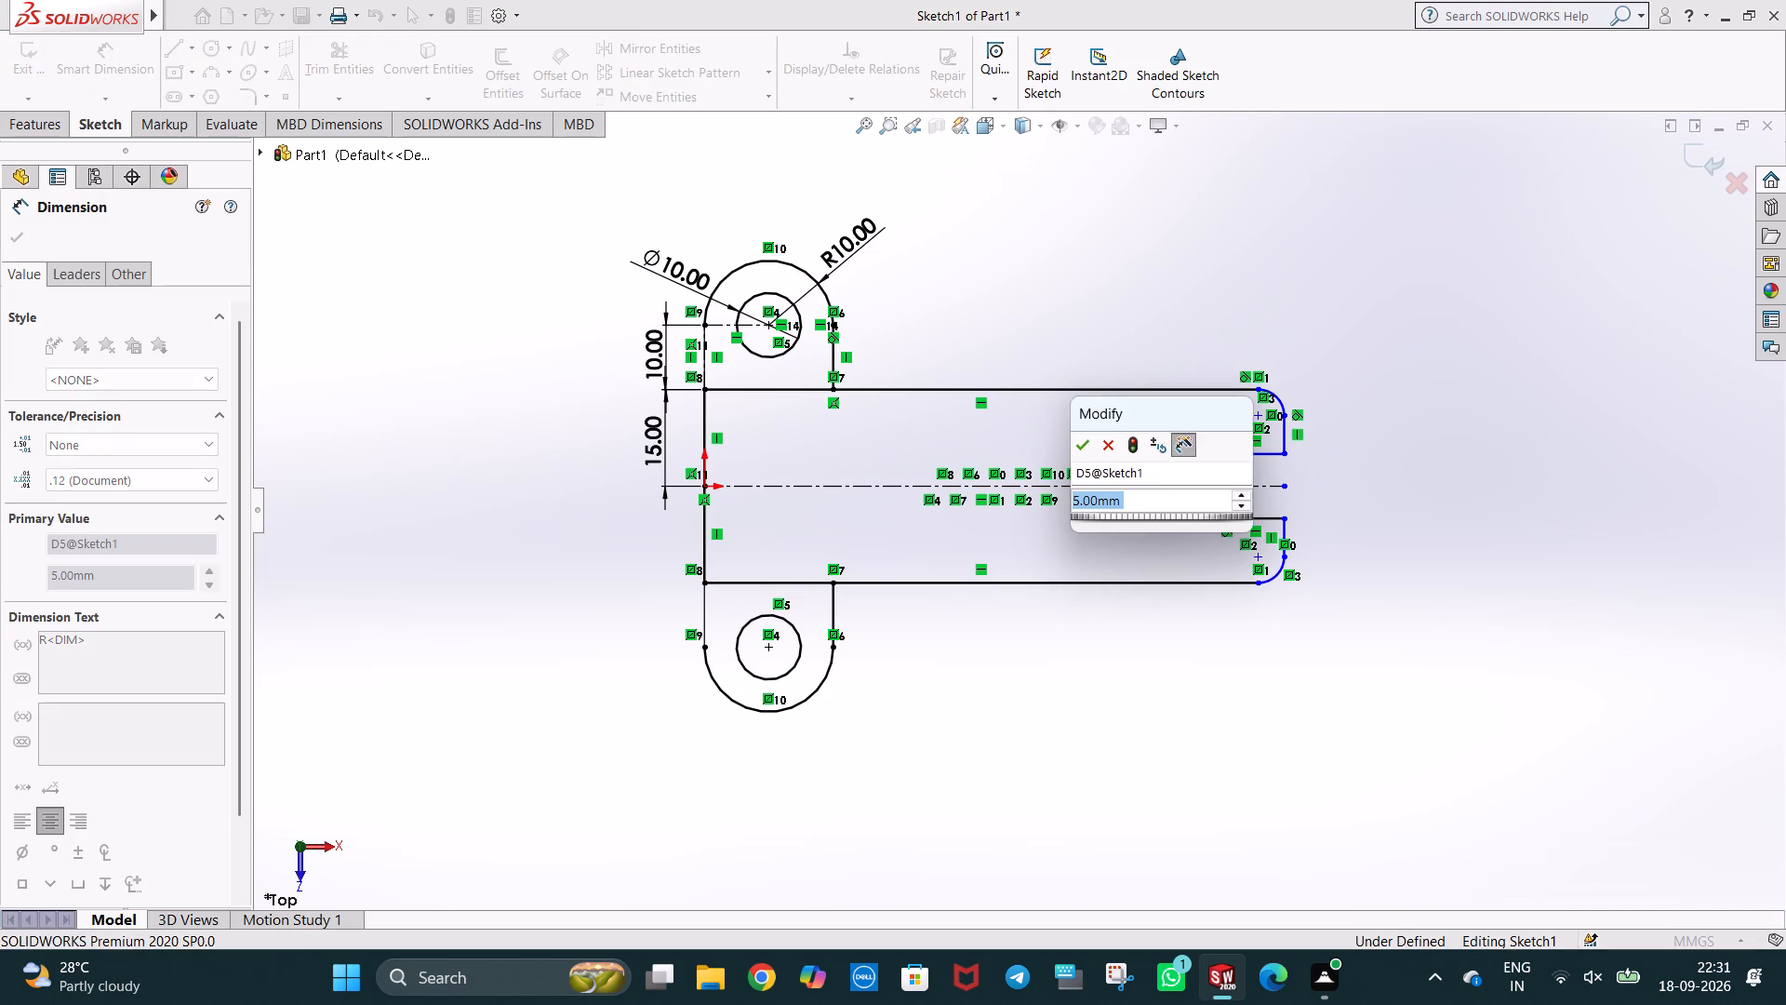
{"action": "left_click", "coordinate": [1085, 450]}
{"action": "left_click", "coordinate": [1345, 452]}
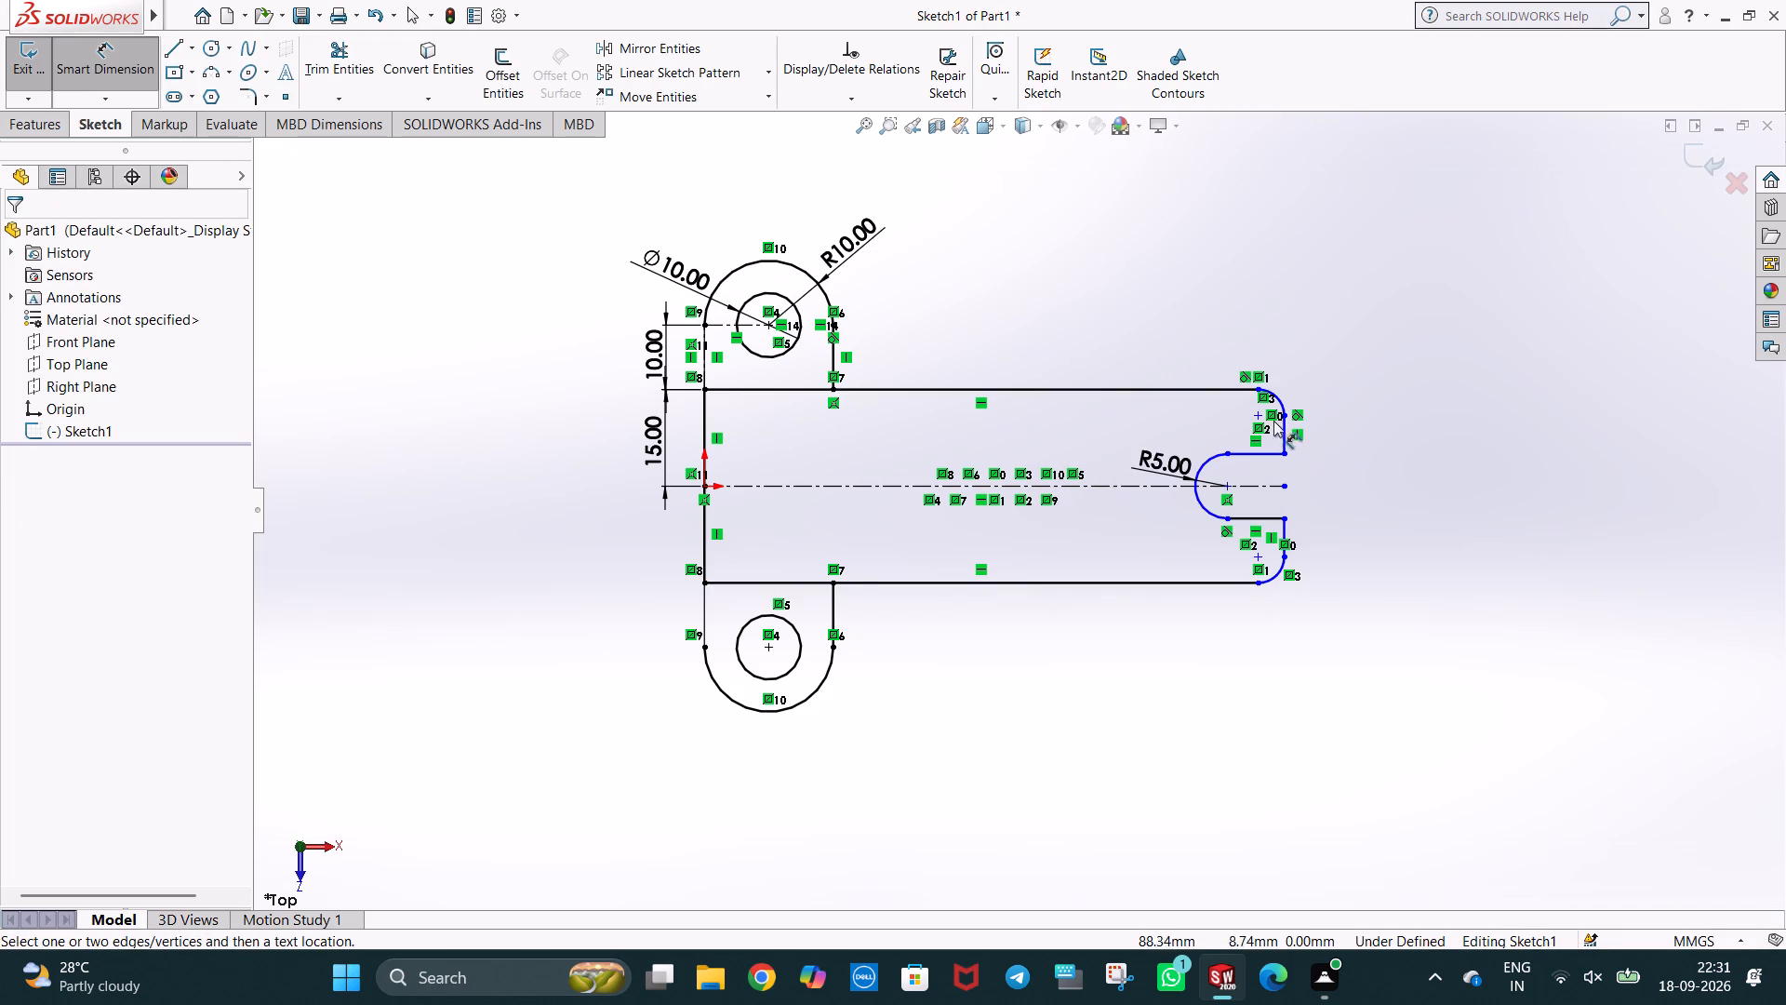
{"action": "left_click", "coordinate": [1280, 395]}
{"action": "left_click", "coordinate": [1317, 382]}
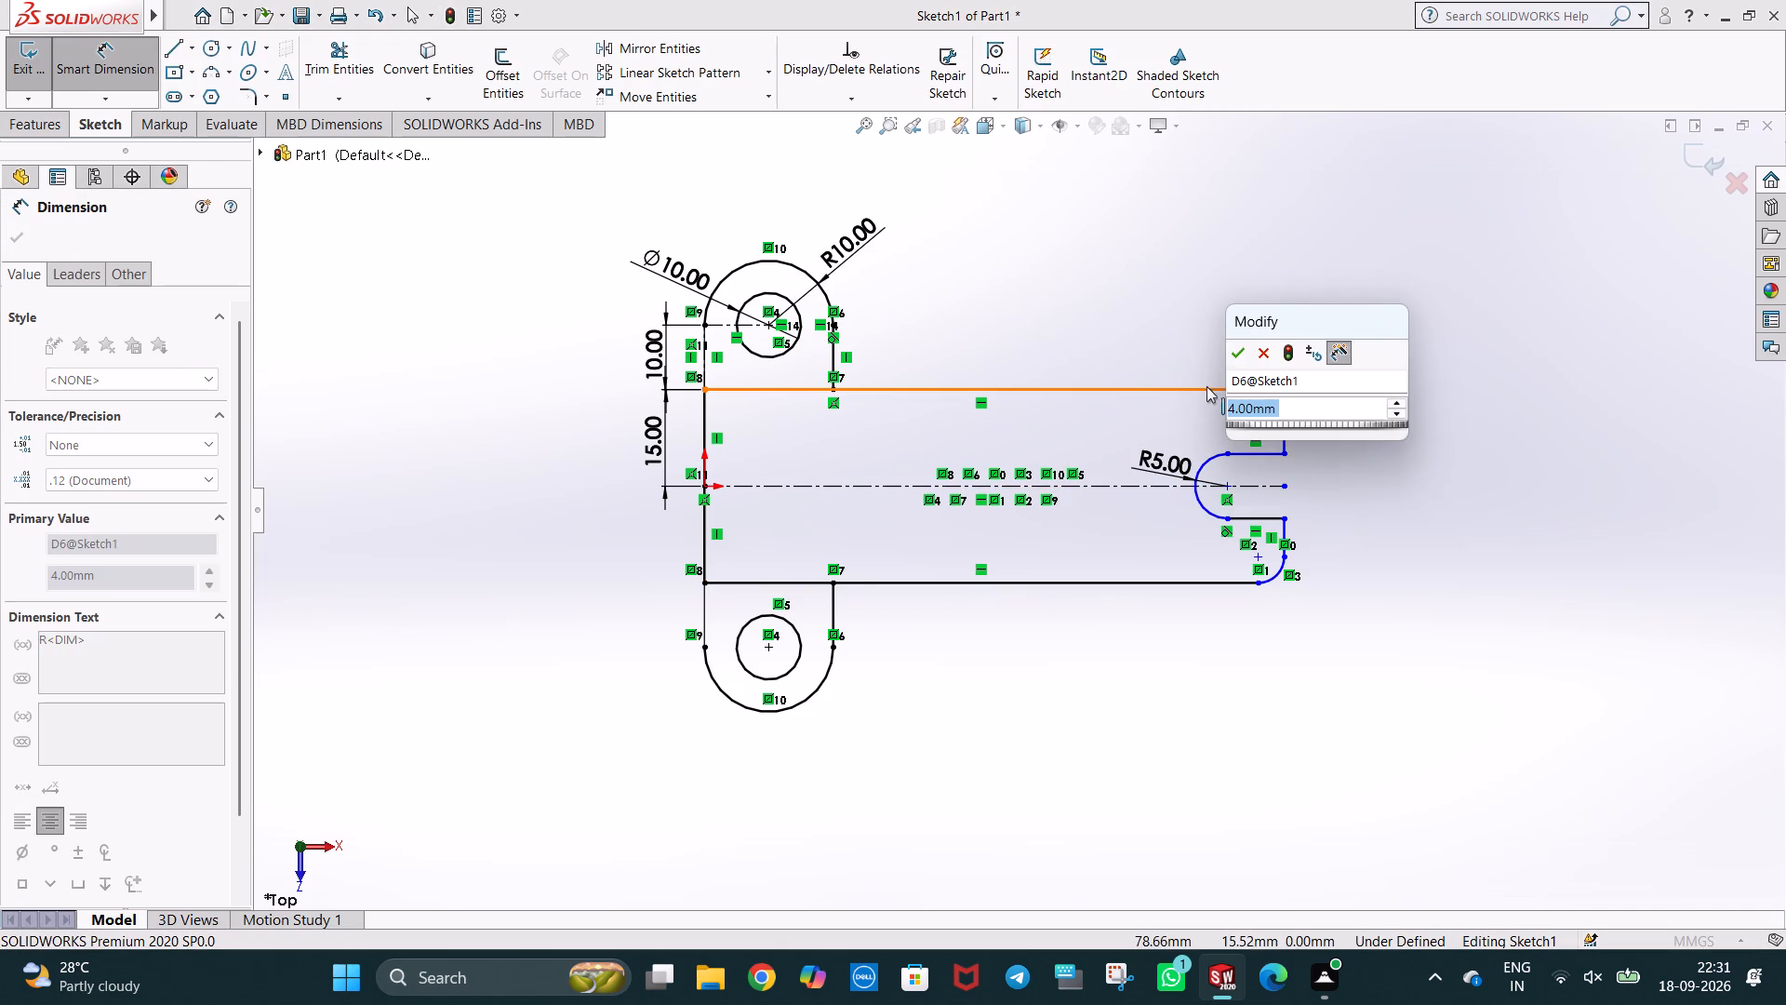
{"action": "left_click", "coordinate": [1243, 356]}
{"action": "left_click", "coordinate": [1355, 467]}
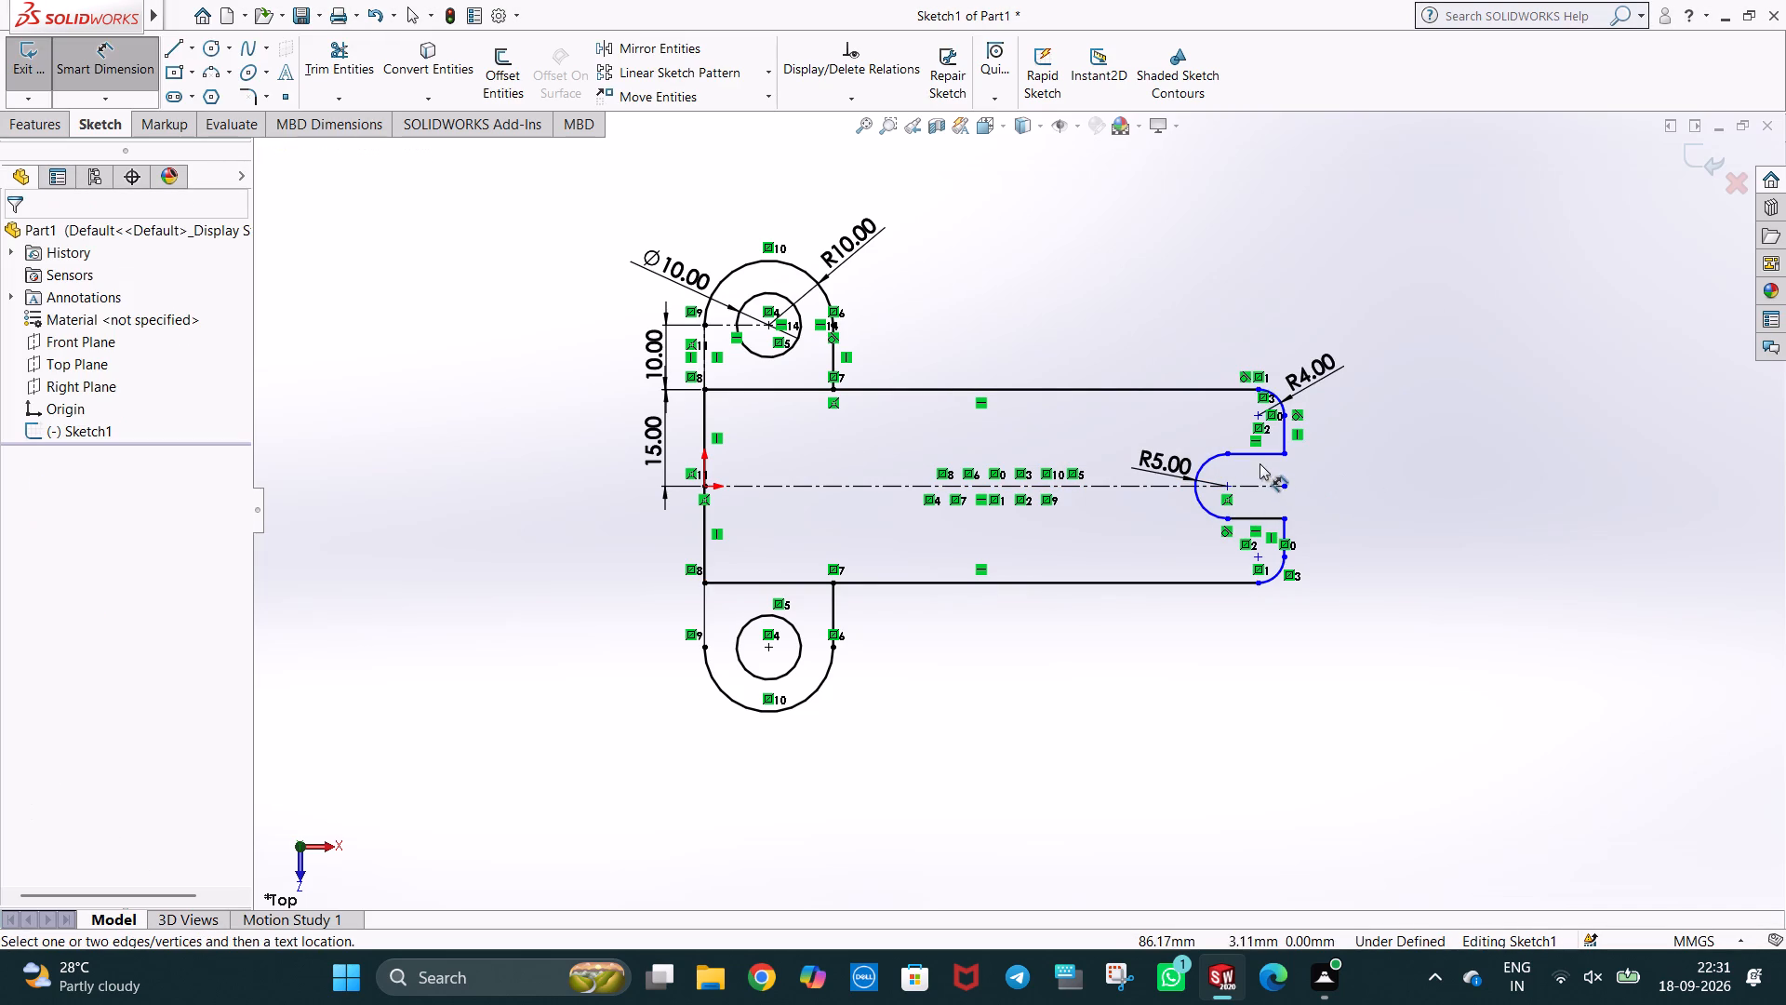
Dimension the slot's width between its two horizontal edges.
{"action": "left_click", "coordinate": [1264, 451]}
{"action": "left_click", "coordinate": [1255, 515]}
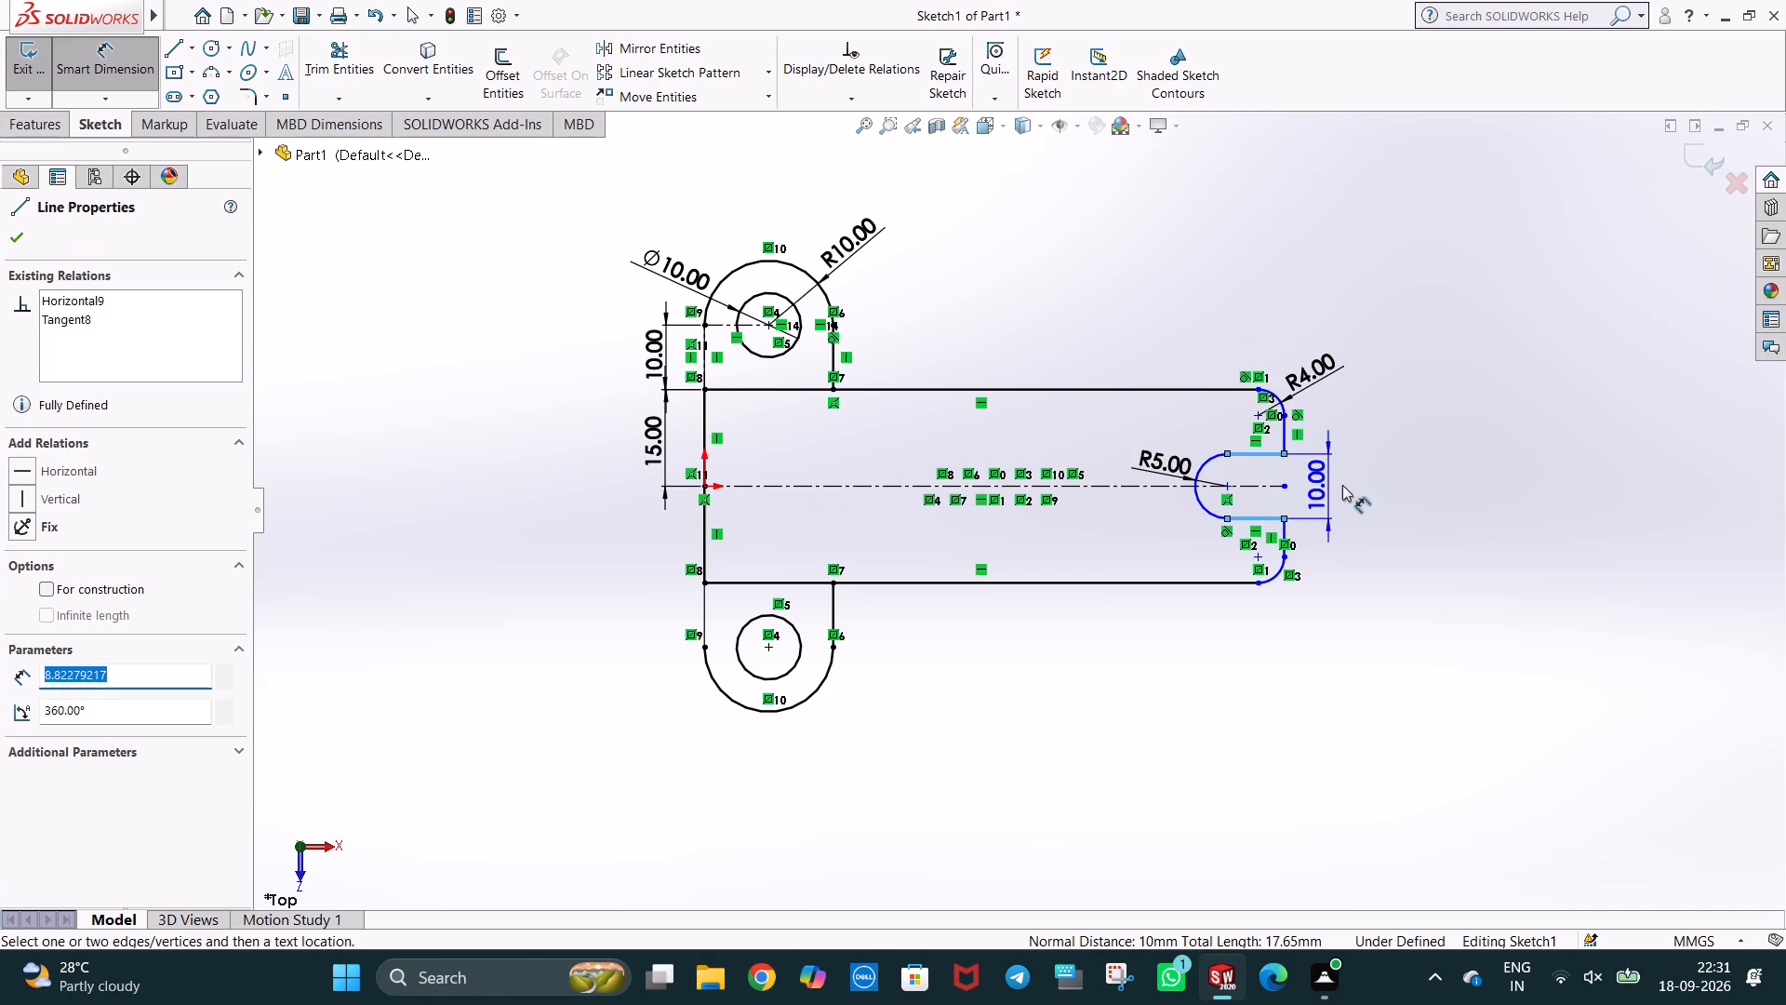
{"action": "left_click", "coordinate": [1342, 484]}
{"action": "left_click", "coordinate": [1266, 452]}
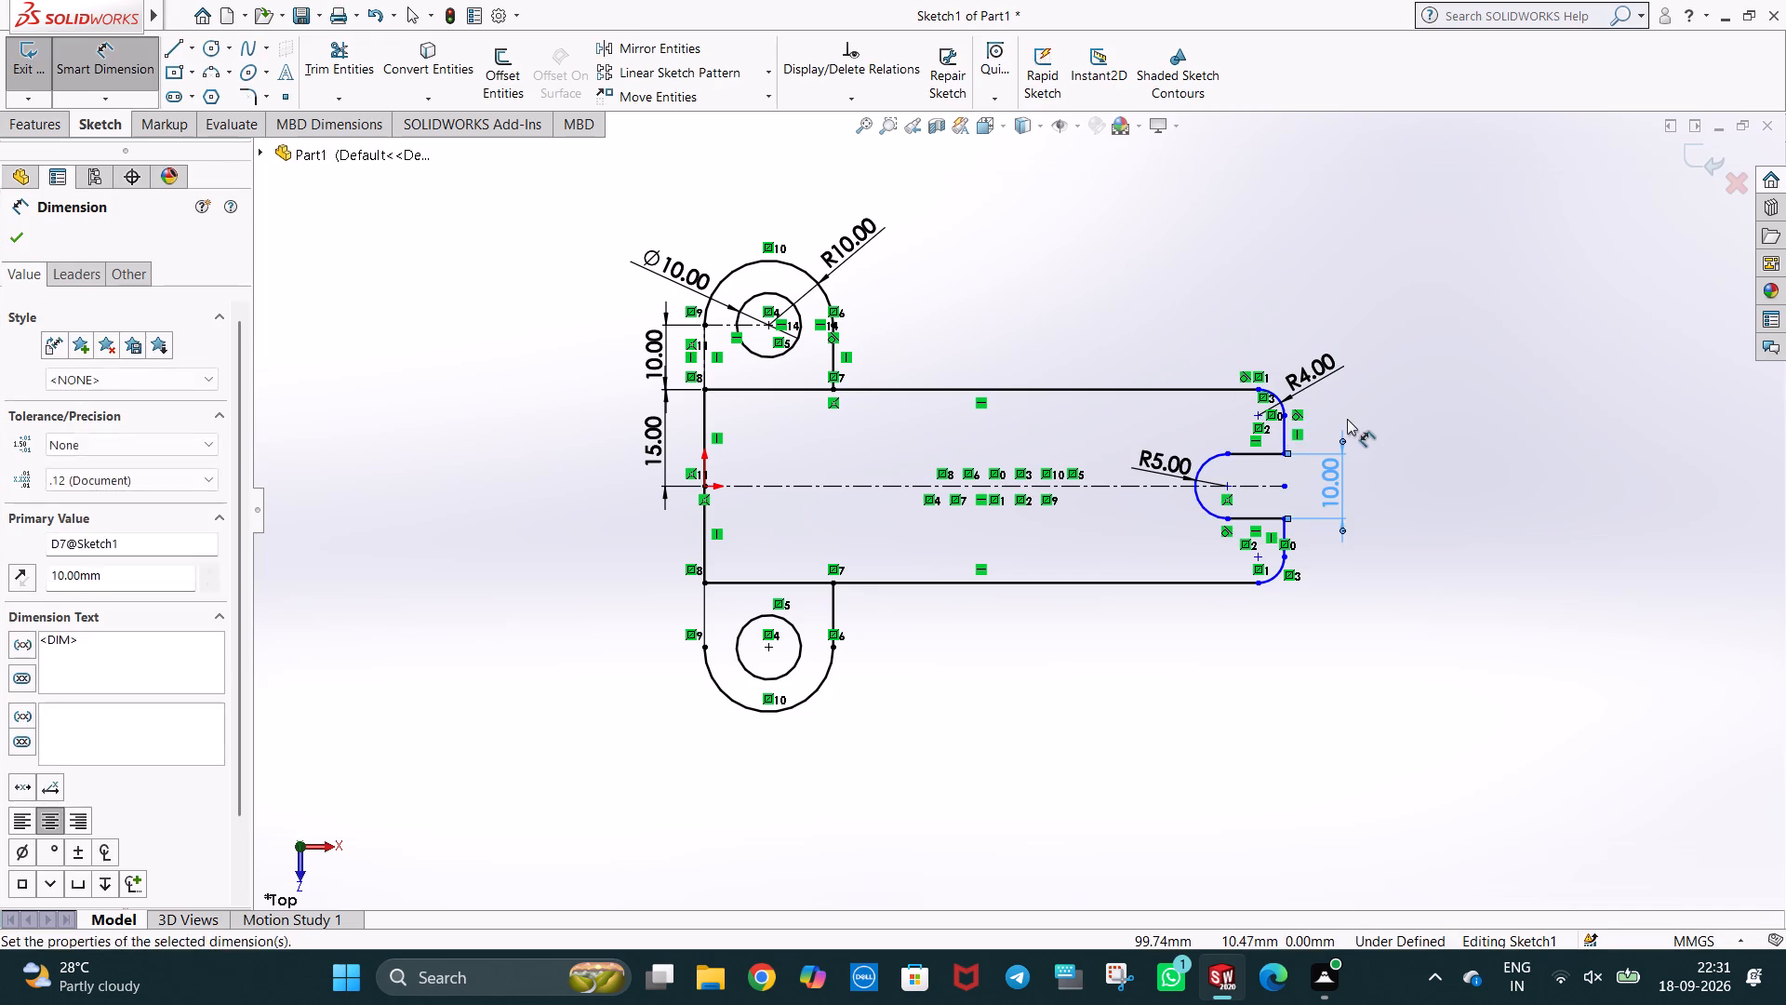
{"action": "left_click", "coordinate": [1347, 419]}
{"action": "left_click", "coordinate": [1393, 402]}
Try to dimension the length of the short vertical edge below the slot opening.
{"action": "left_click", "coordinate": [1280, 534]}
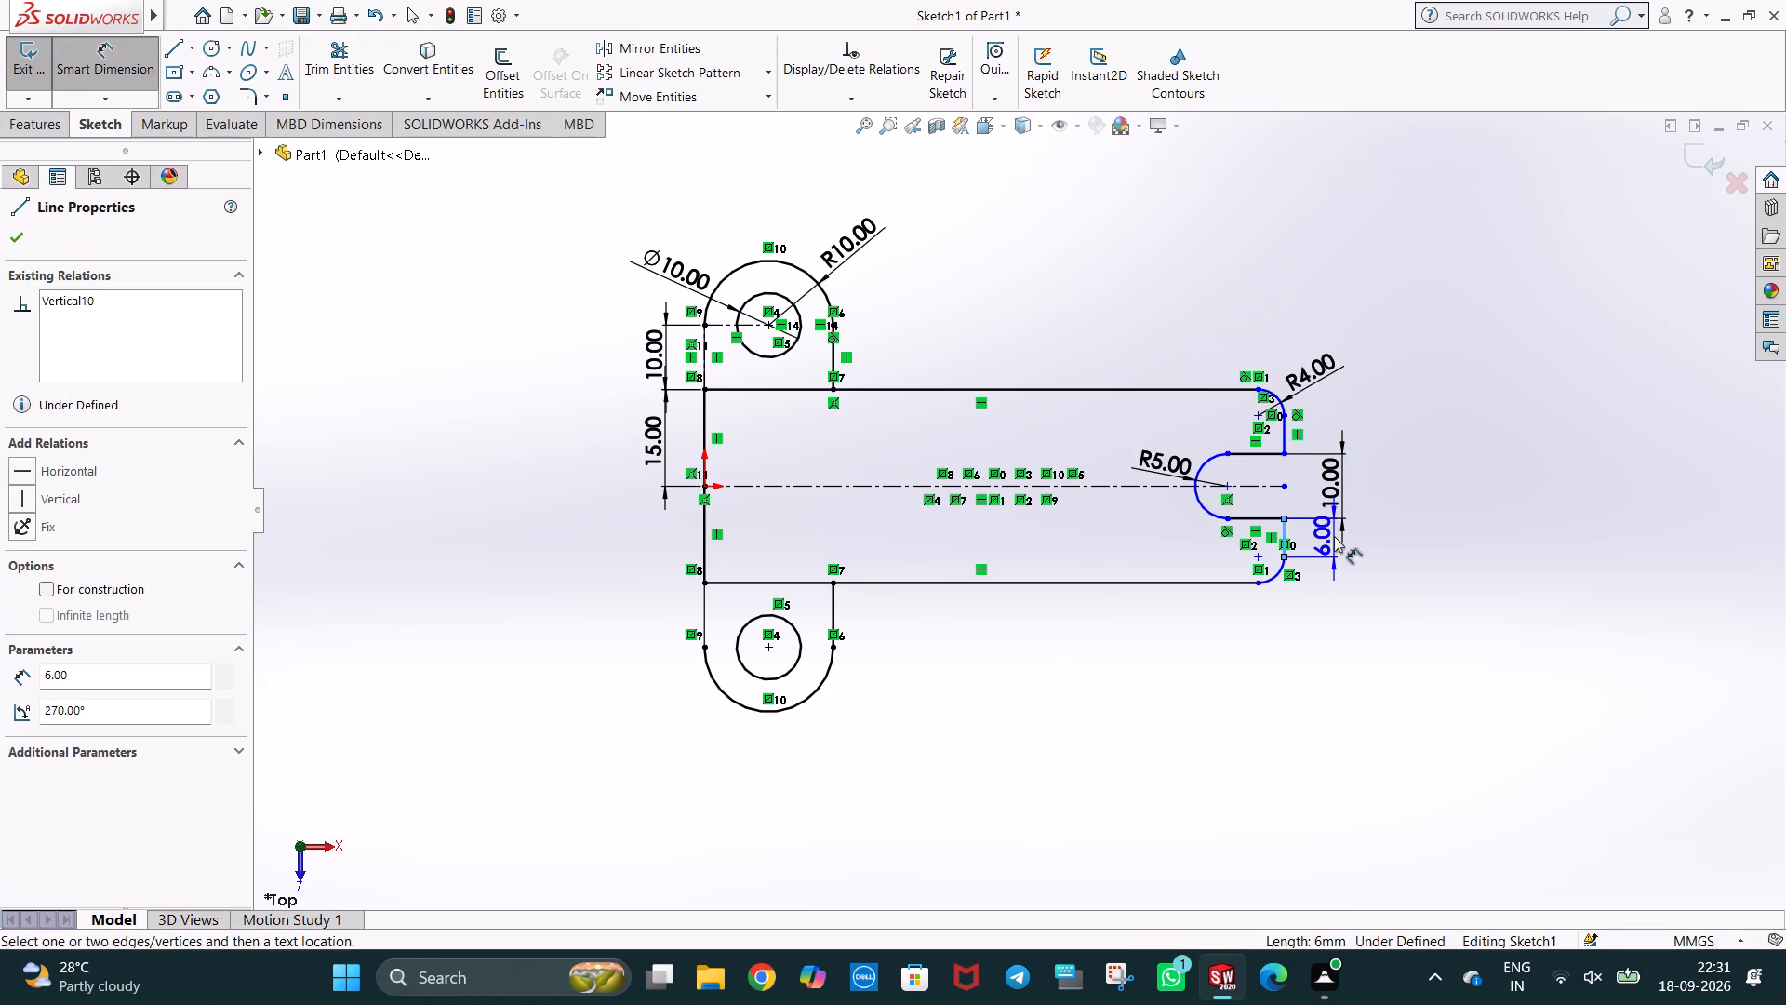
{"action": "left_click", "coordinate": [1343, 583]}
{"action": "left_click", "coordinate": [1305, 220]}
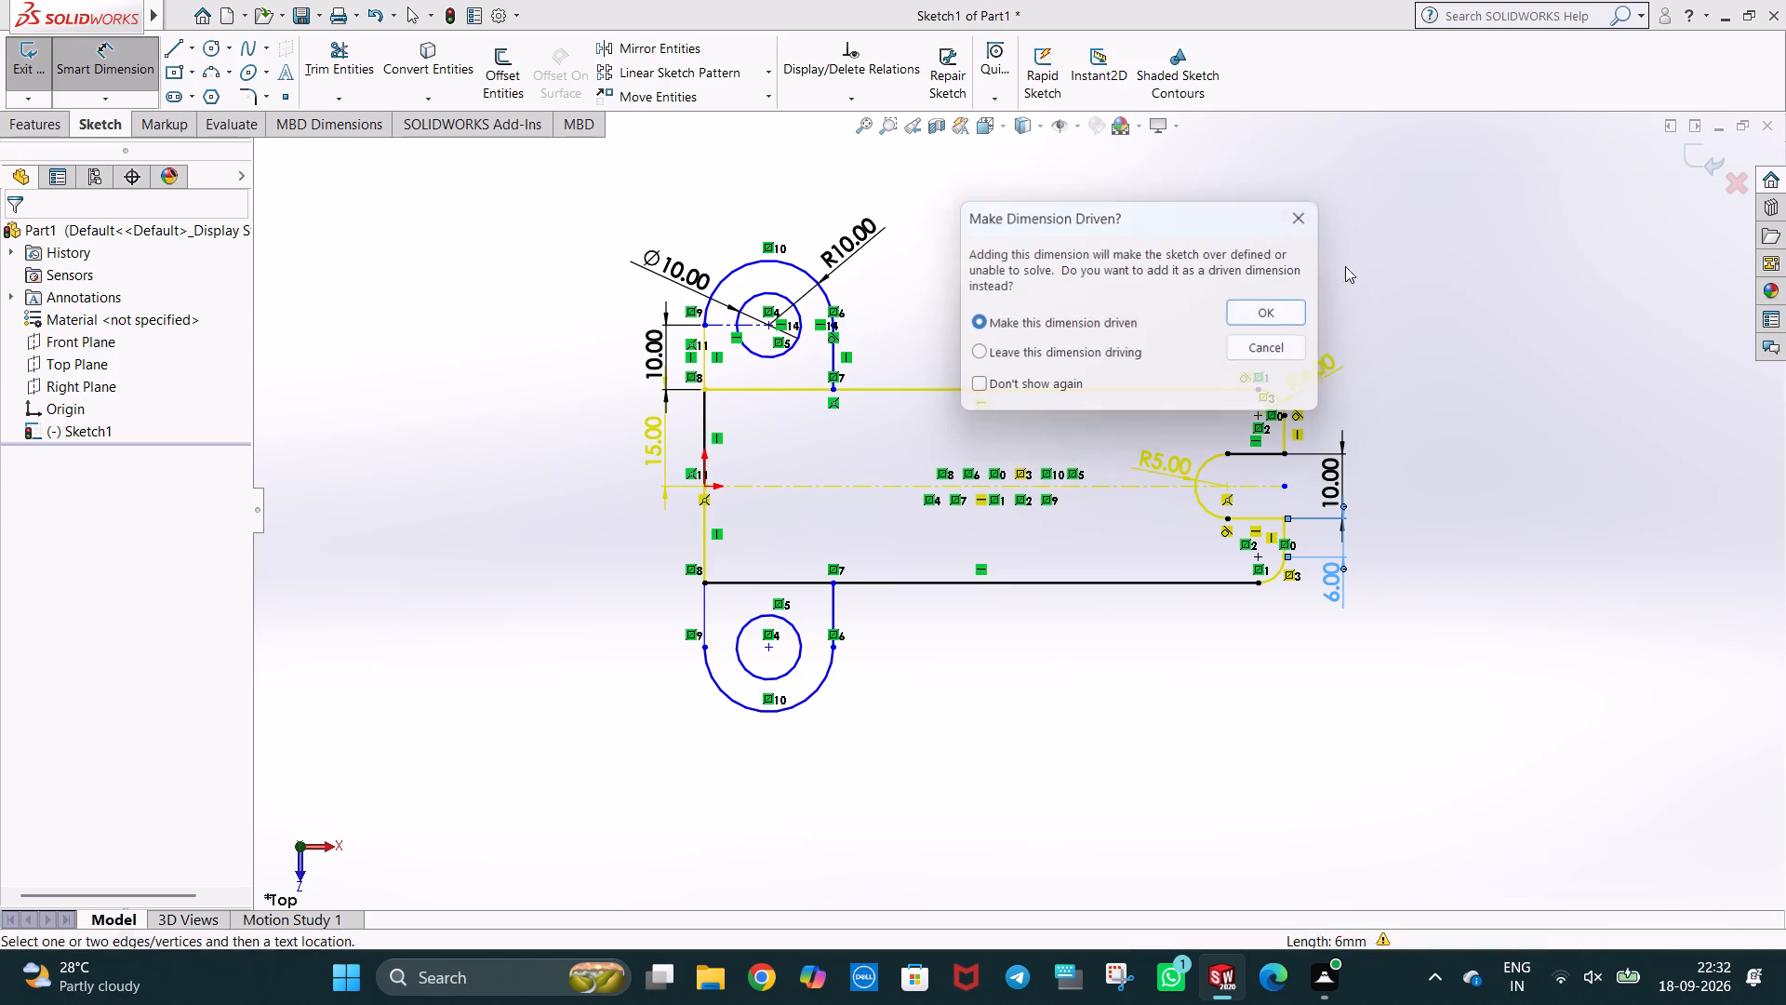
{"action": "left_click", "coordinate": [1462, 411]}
Dimension the horizontal distance from the slot arc's center to the profile's right vertical edge.
{"action": "scroll", "coordinate": [998, 651], "scroll_direction": "down", "scroll_amount": 2}
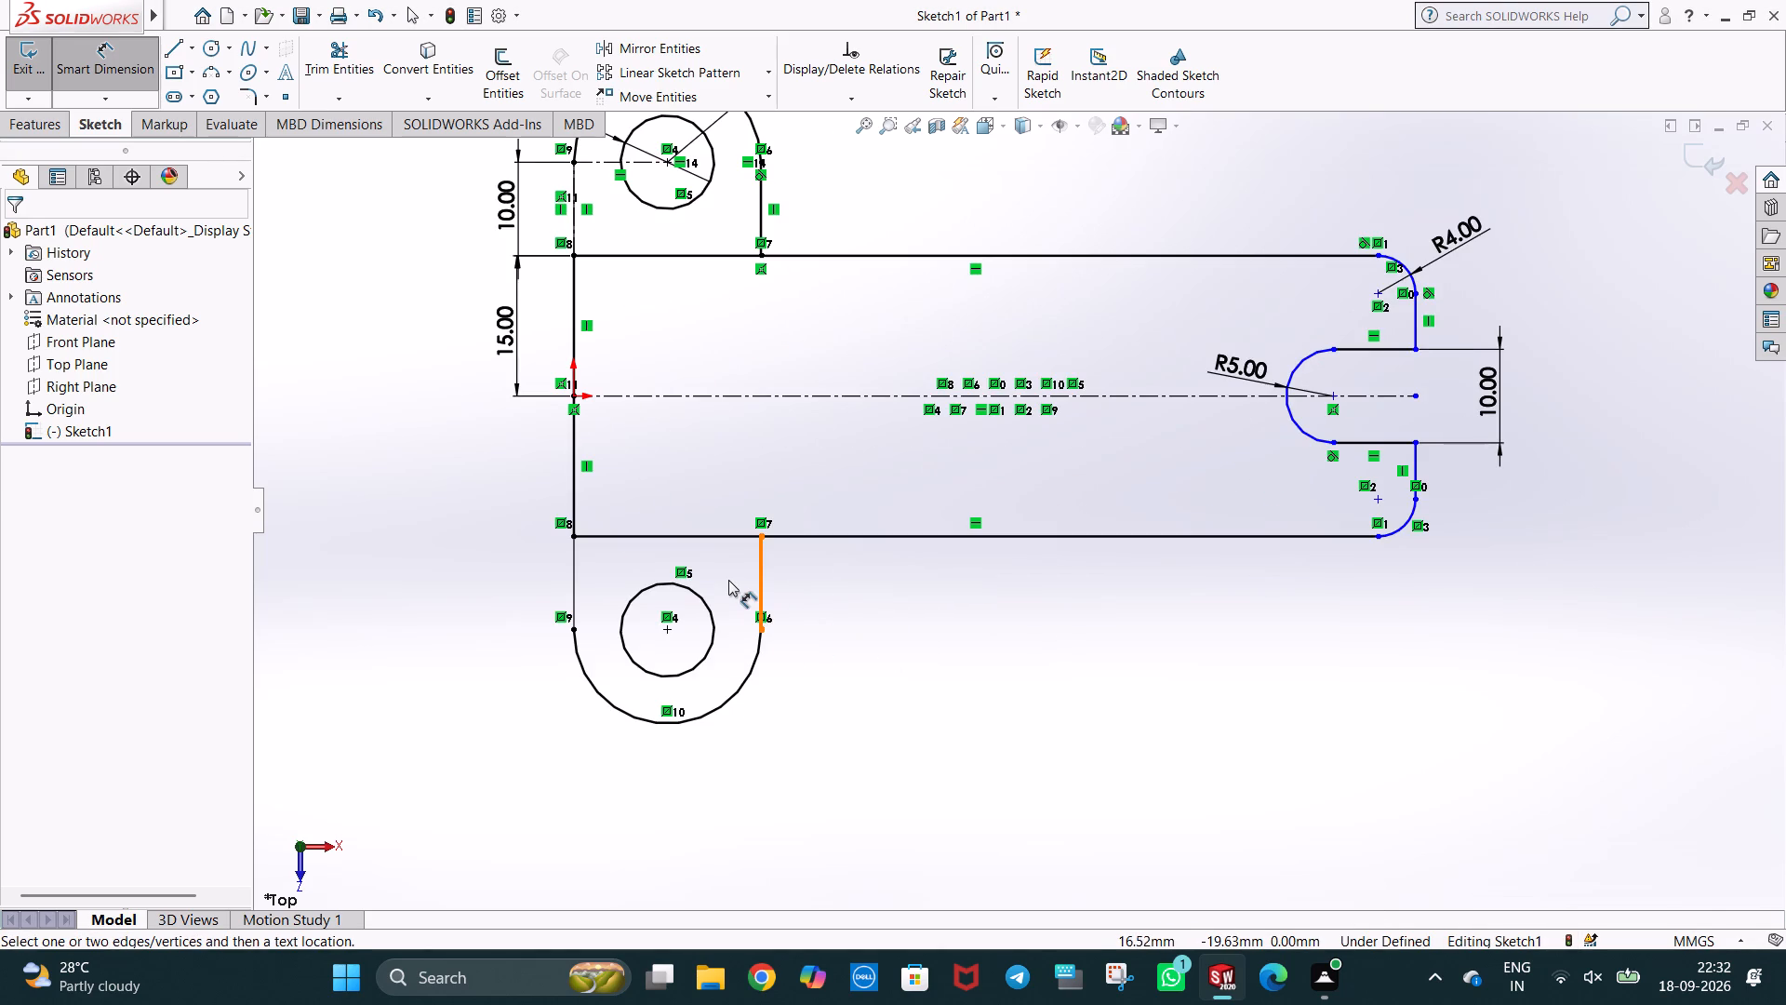
{"action": "scroll", "coordinate": [727, 577], "scroll_direction": "down", "scroll_amount": 1}
{"action": "scroll", "coordinate": [749, 577], "scroll_direction": "up", "scroll_amount": 1}
{"action": "scroll", "coordinate": [1114, 587], "scroll_direction": "up", "scroll_amount": 2}
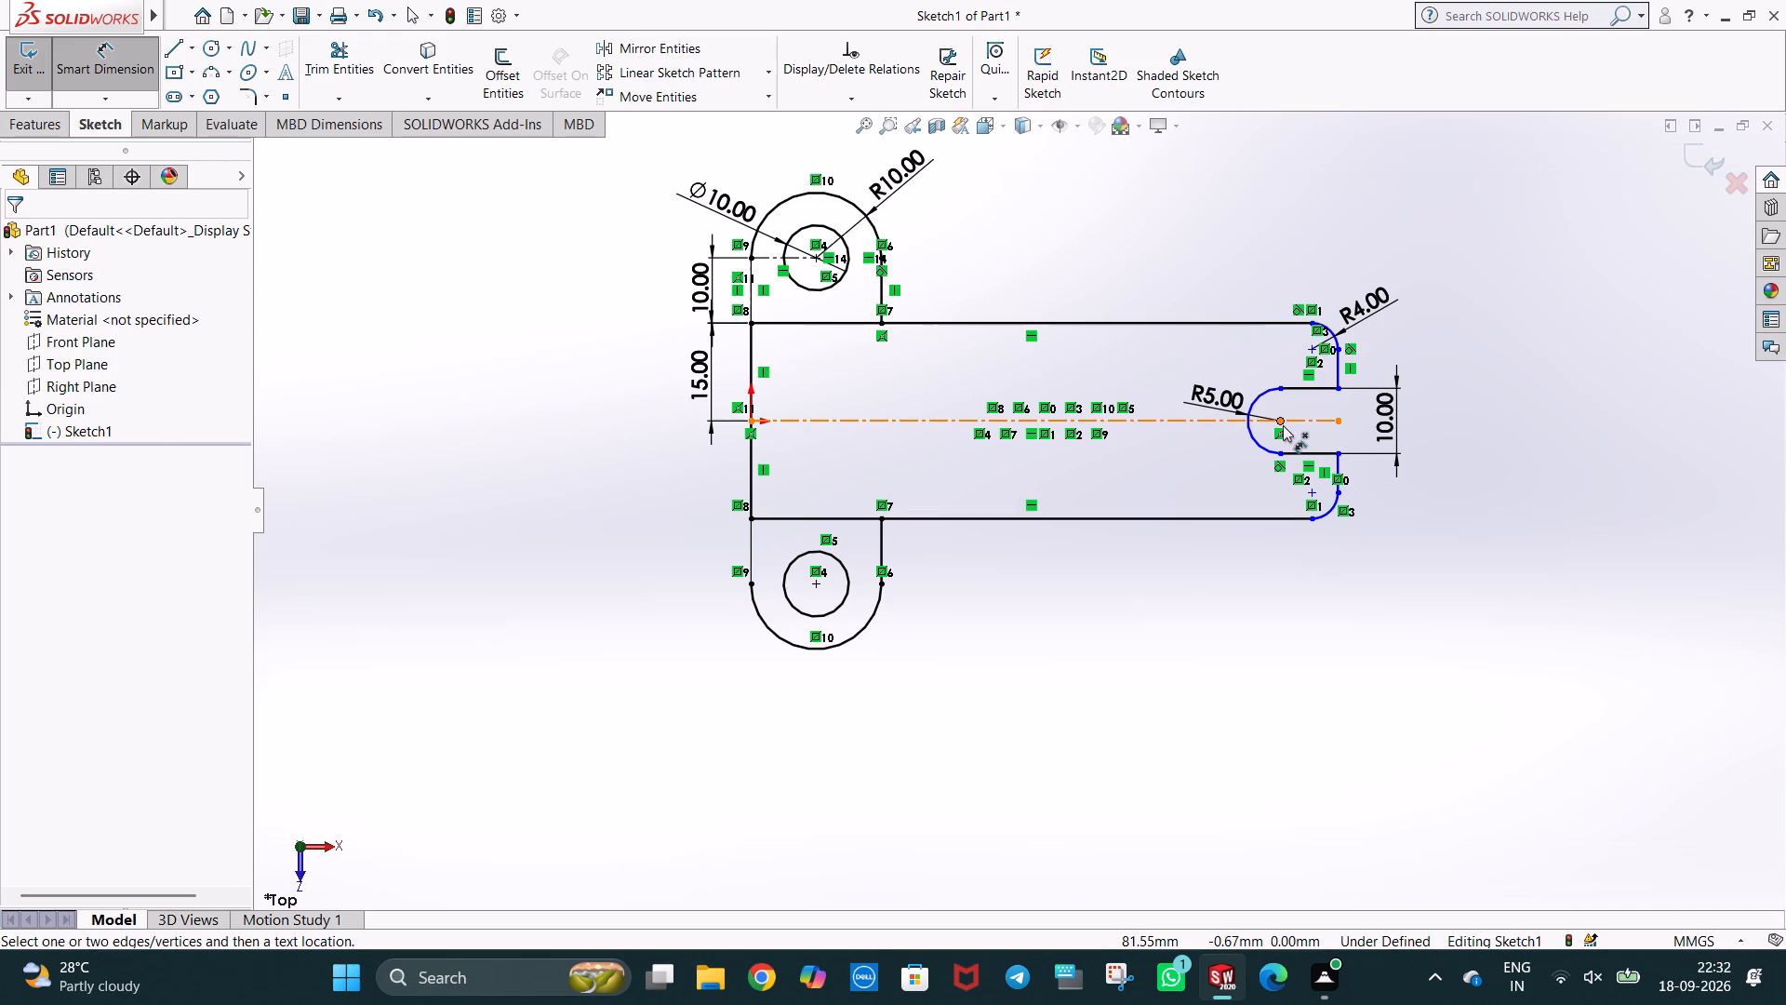
{"action": "left_click", "coordinate": [1283, 425]}
{"action": "left_click", "coordinate": [1339, 372]}
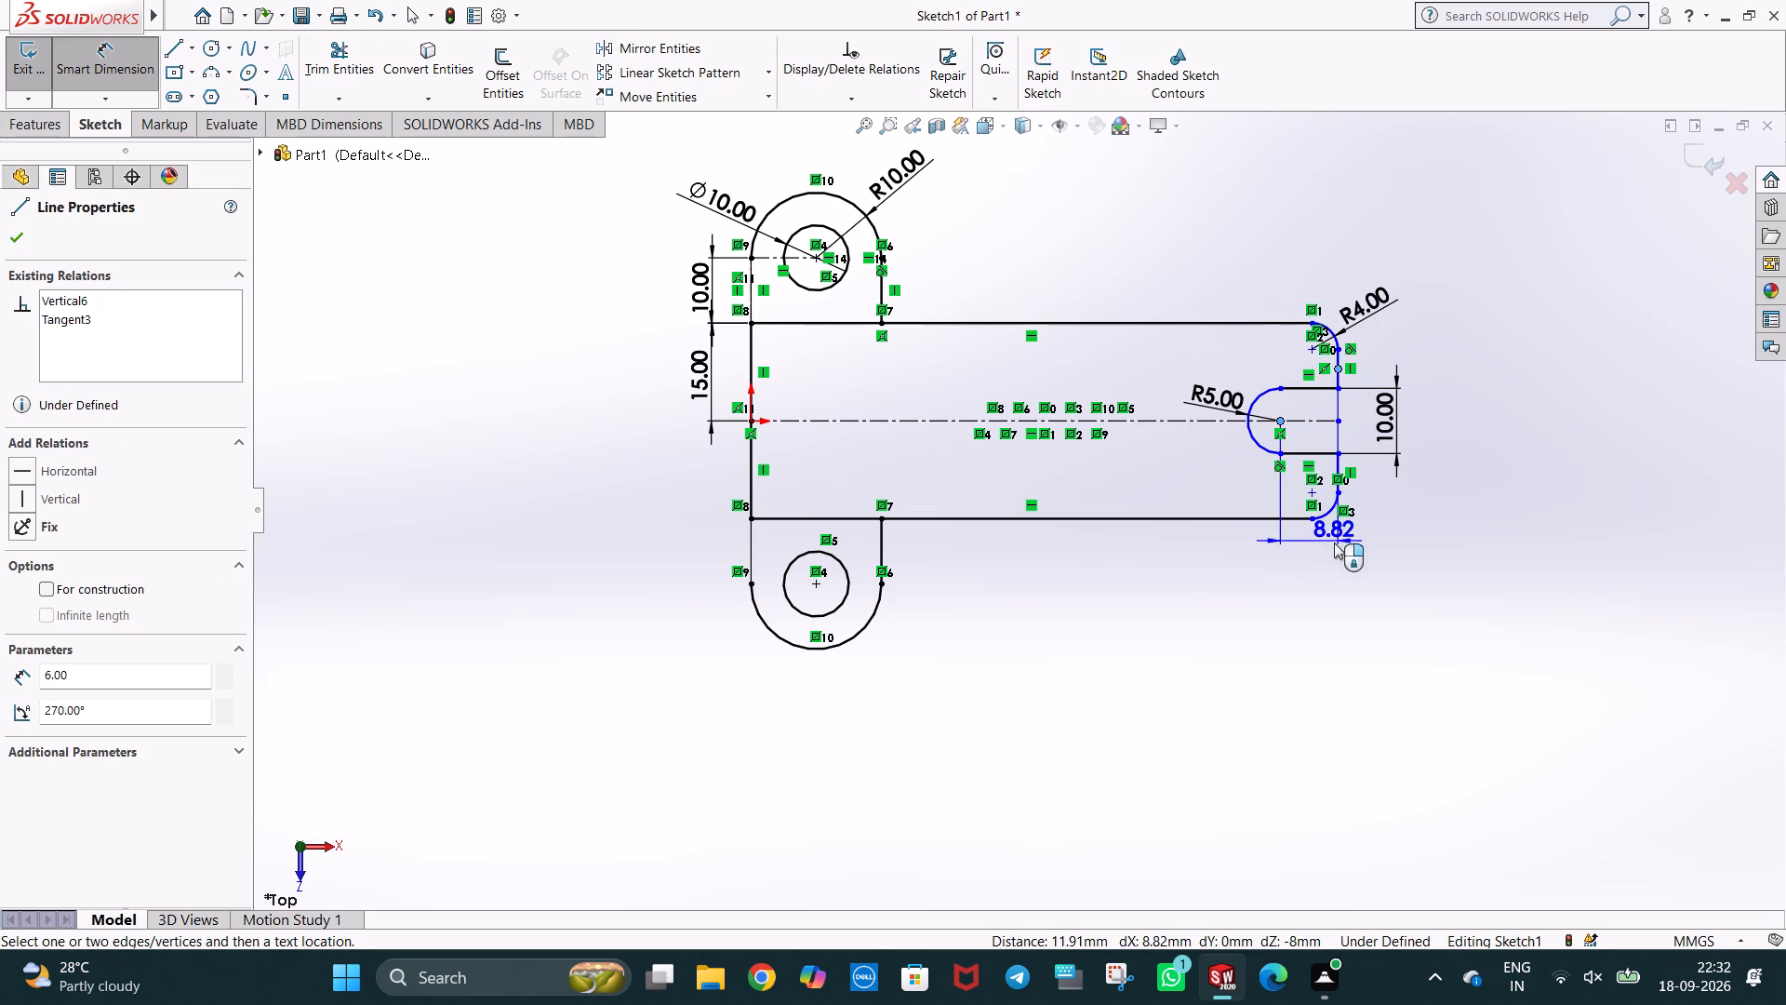
{"action": "left_click", "coordinate": [1314, 570]}
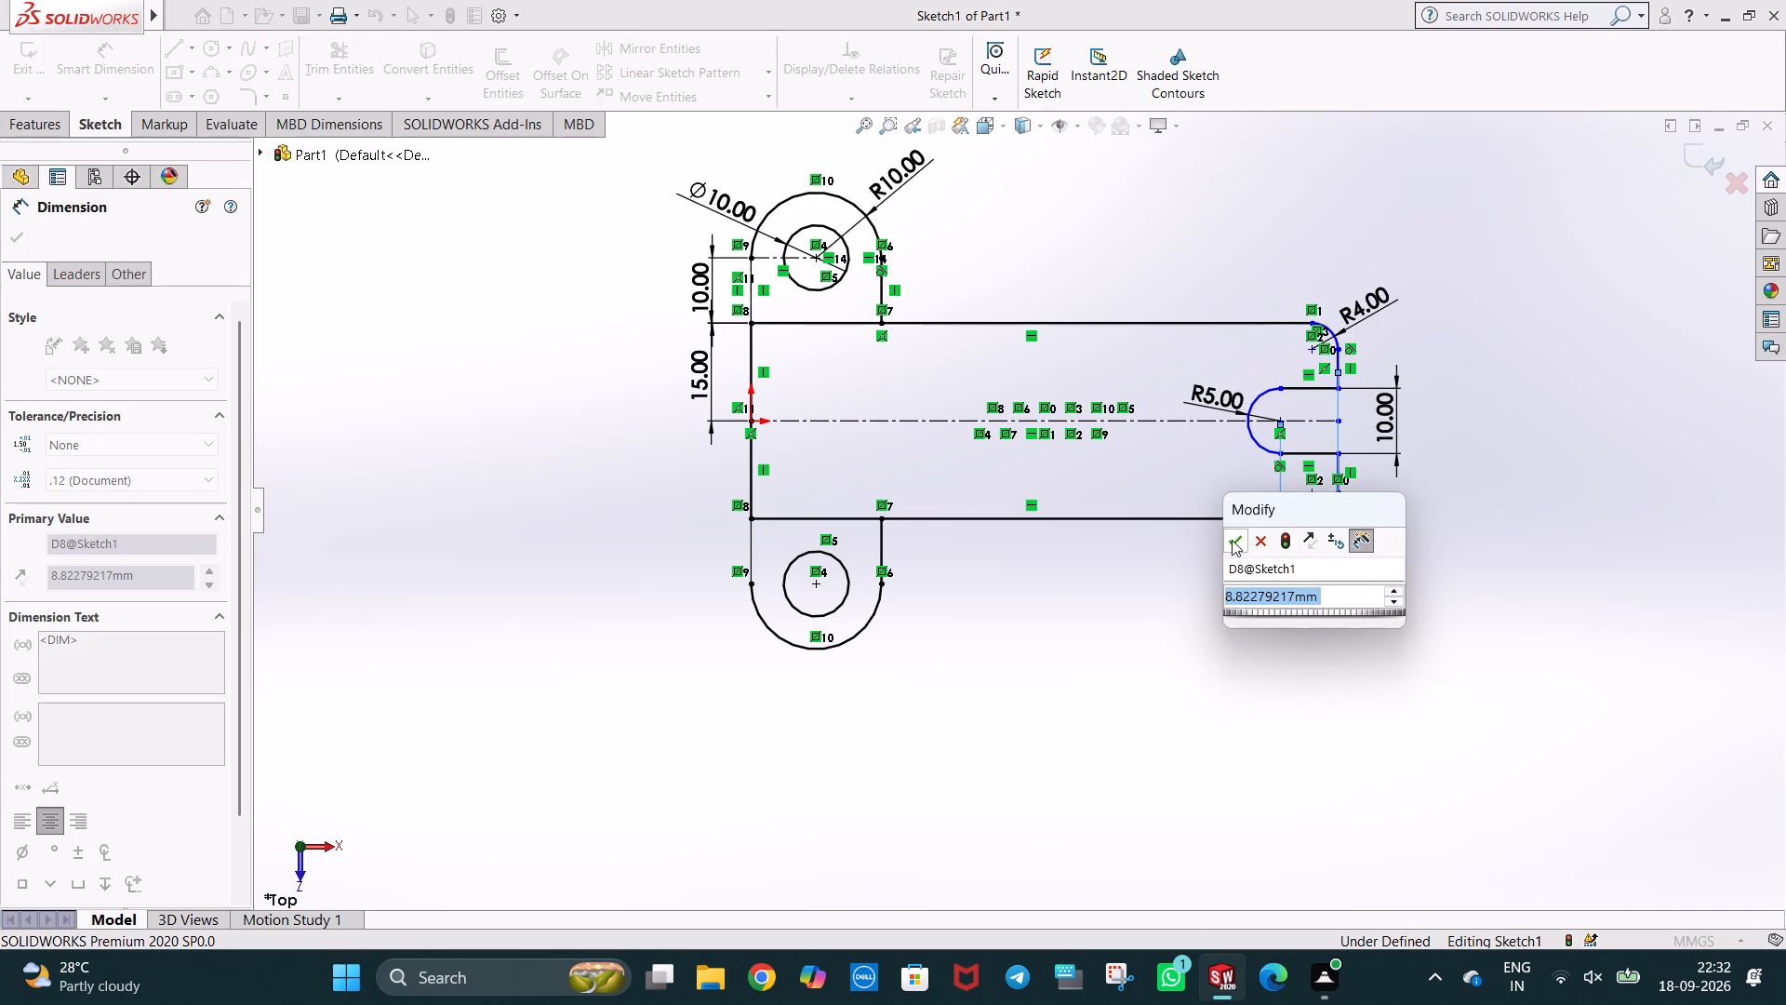
{"action": "left_click", "coordinate": [1232, 539]}
{"action": "left_click", "coordinate": [1482, 528]}
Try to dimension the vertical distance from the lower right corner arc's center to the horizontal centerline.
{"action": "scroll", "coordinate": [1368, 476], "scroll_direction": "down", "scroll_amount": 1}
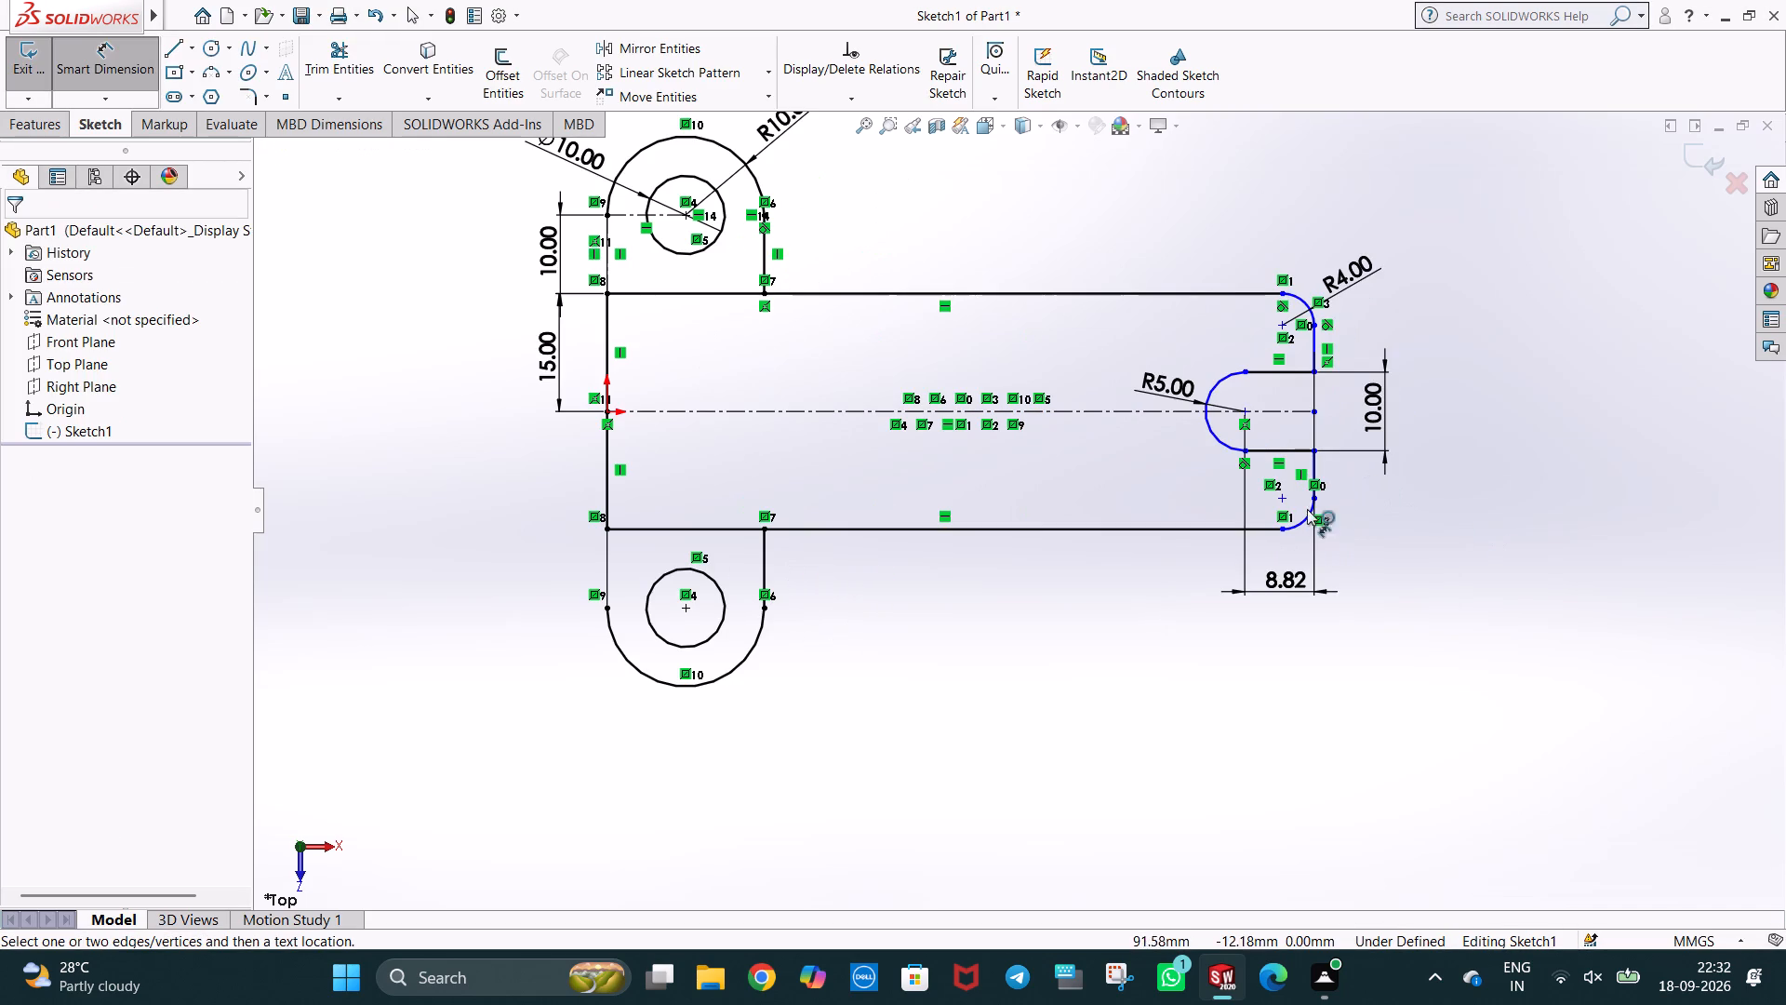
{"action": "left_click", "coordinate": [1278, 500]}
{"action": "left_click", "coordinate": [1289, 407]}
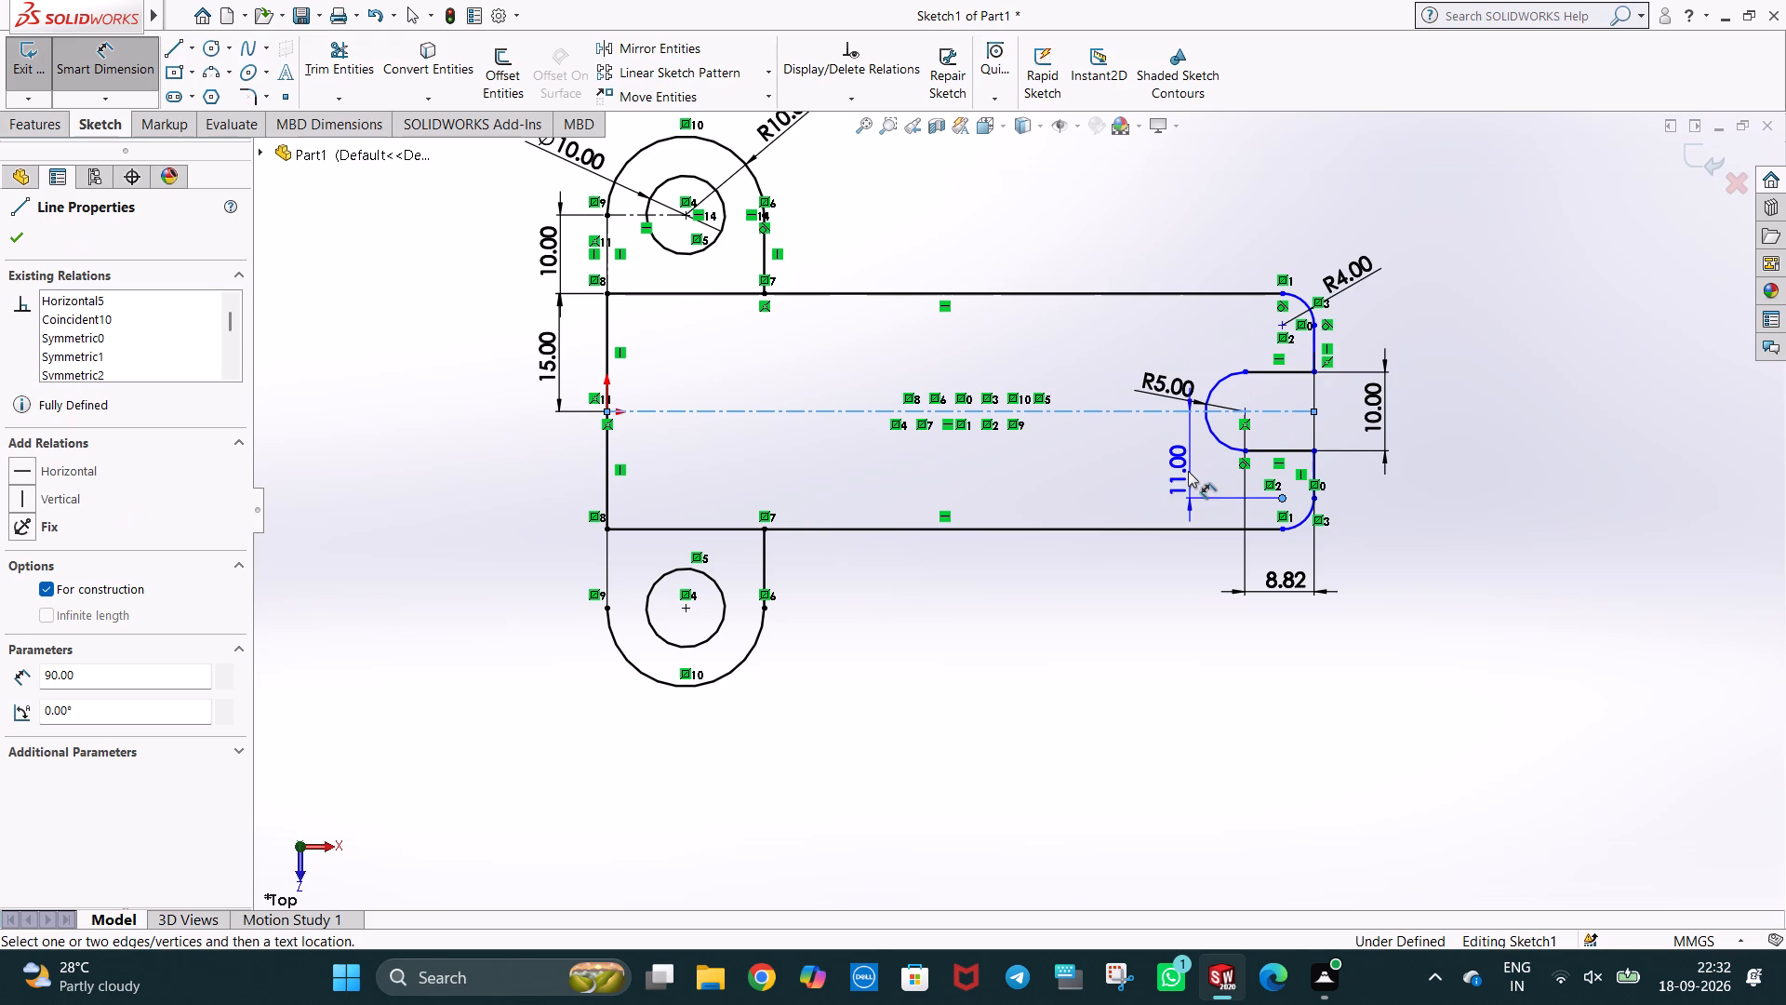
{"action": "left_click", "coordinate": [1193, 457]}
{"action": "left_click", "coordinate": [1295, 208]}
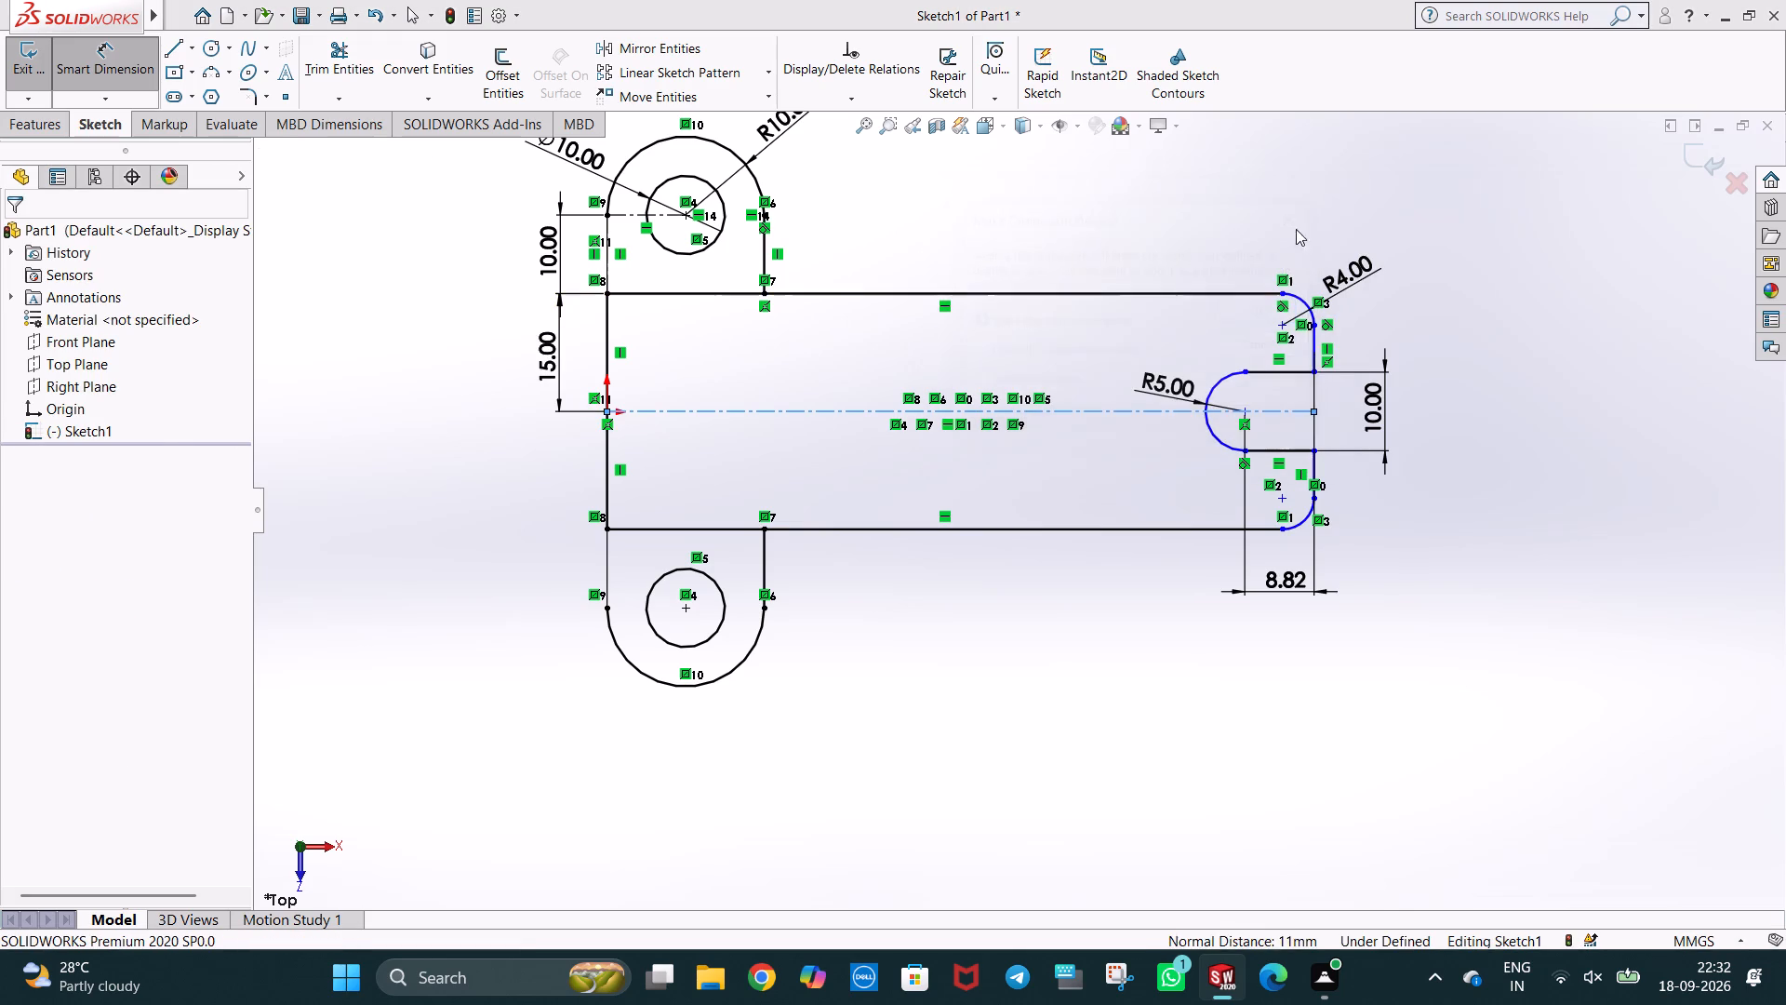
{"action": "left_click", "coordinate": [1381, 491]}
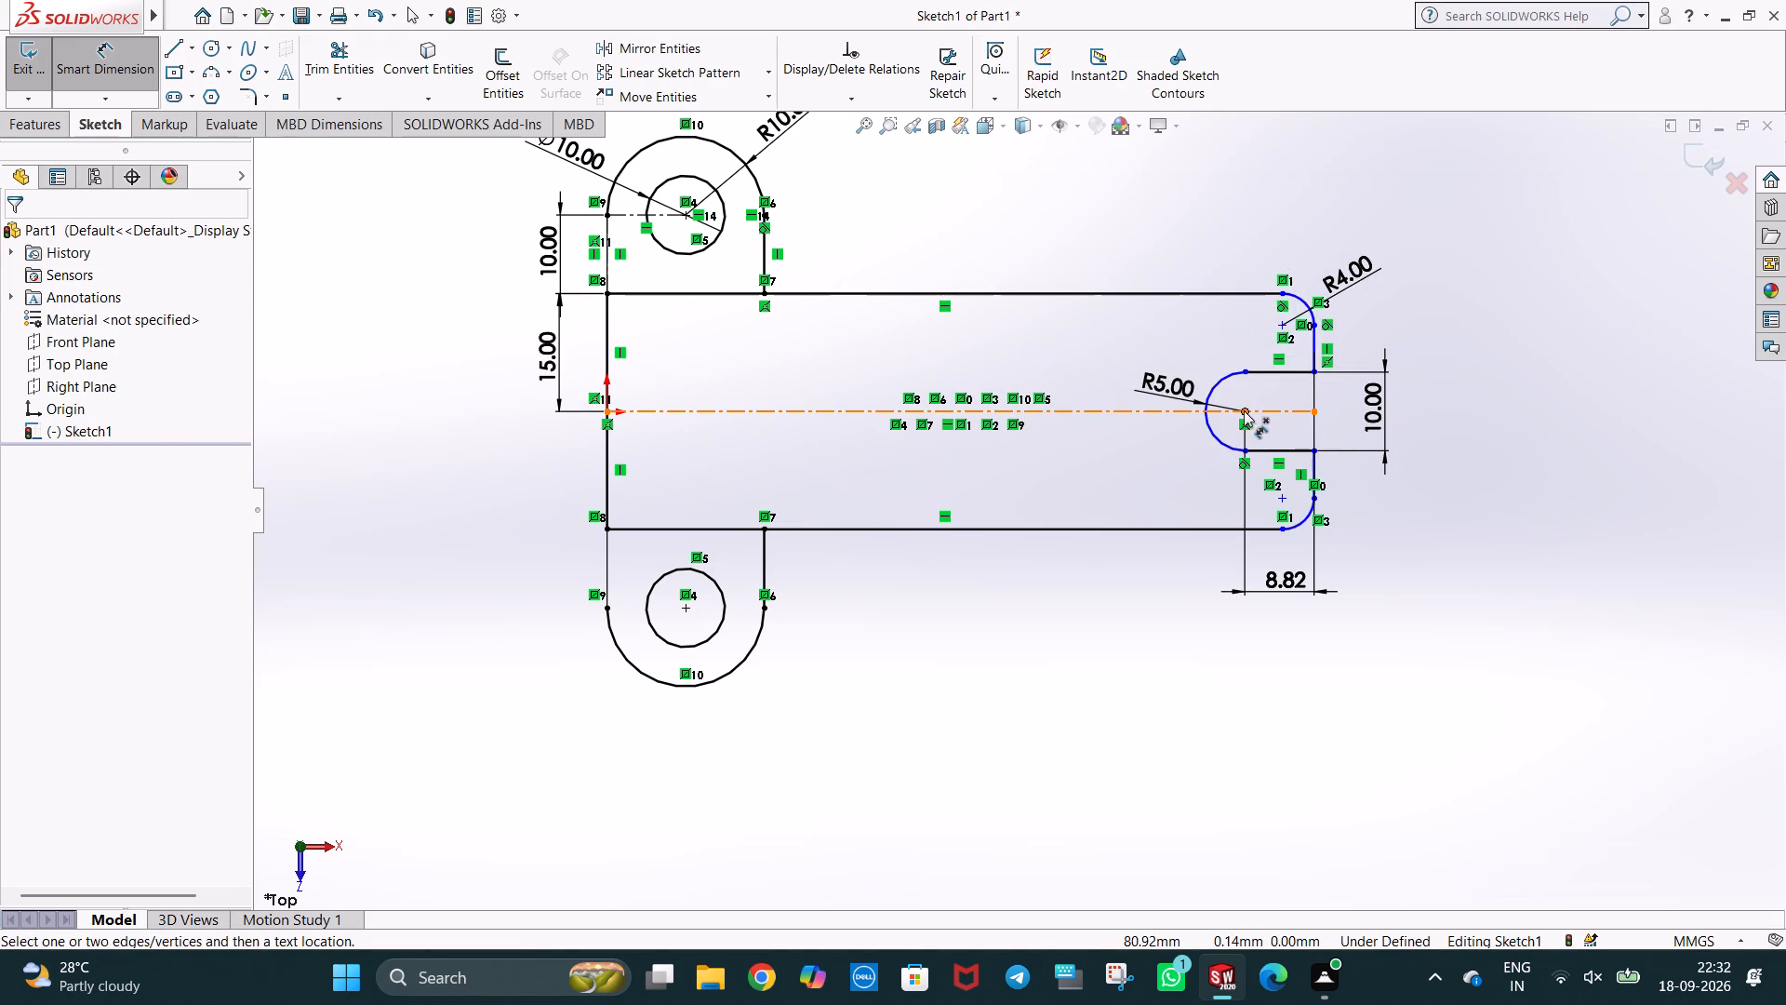
Dimension the horizontal distance from the slot arc's center to the origin.
{"action": "left_click", "coordinate": [1244, 410]}
{"action": "left_click", "coordinate": [605, 409]}
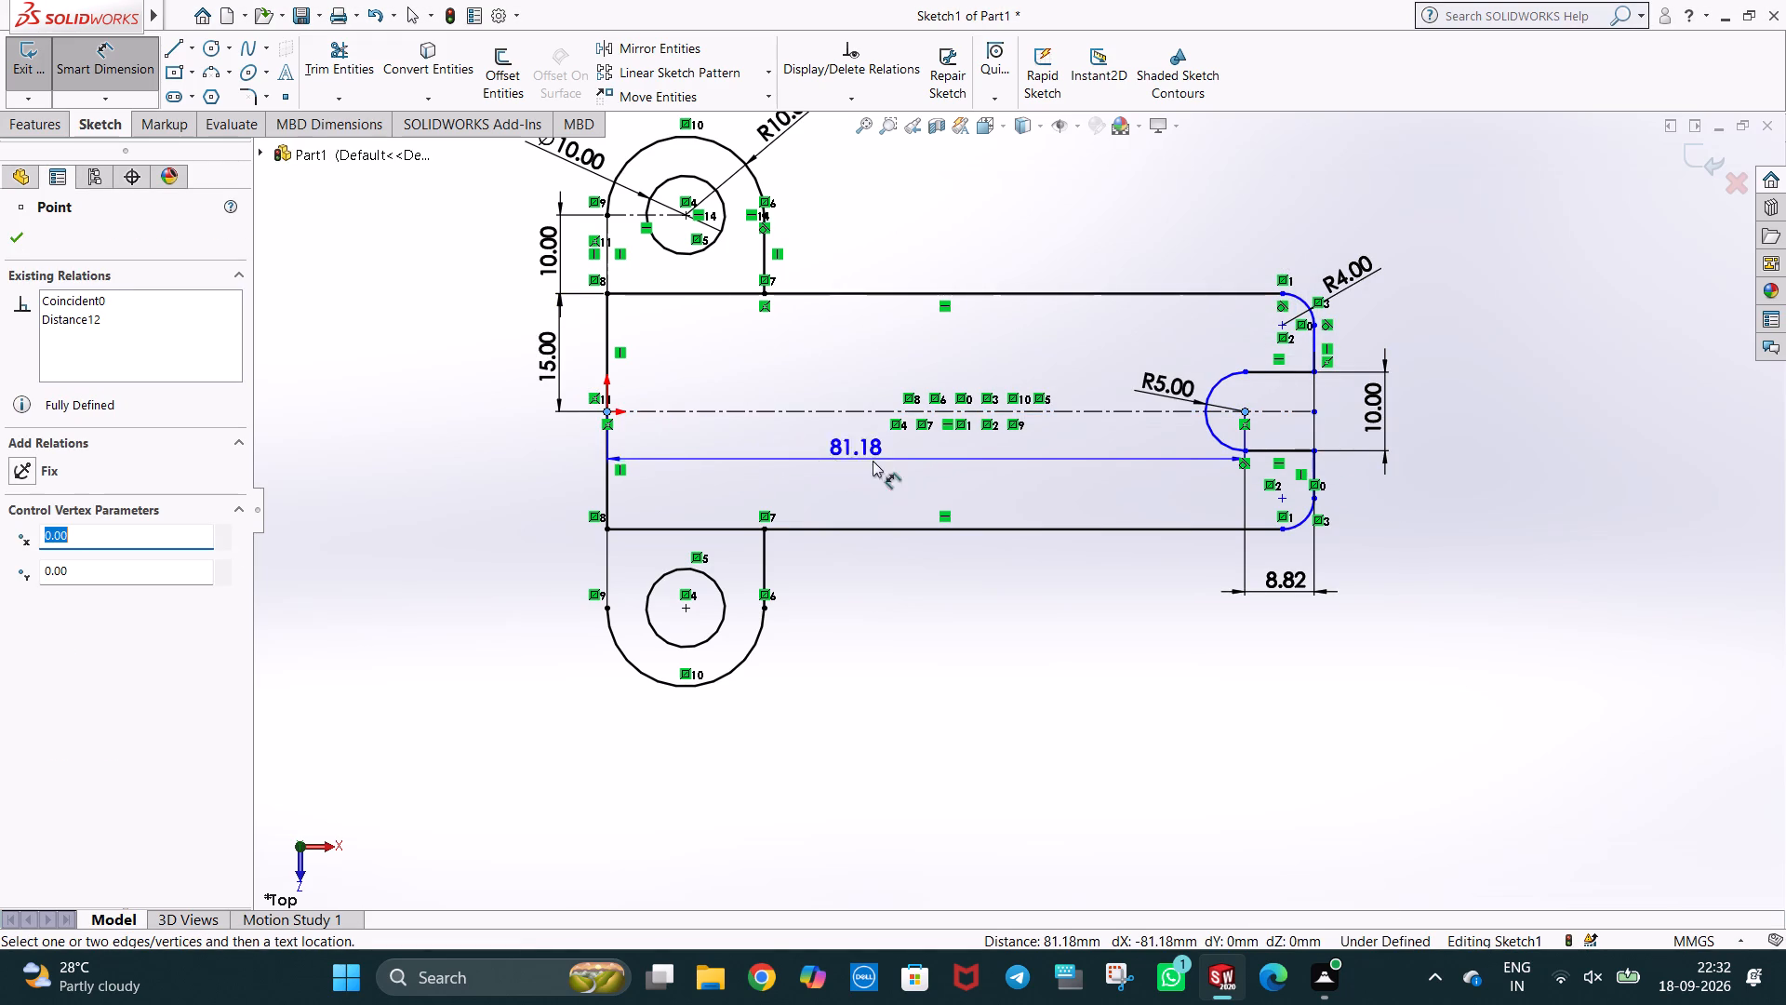
{"action": "left_click", "coordinate": [947, 472]}
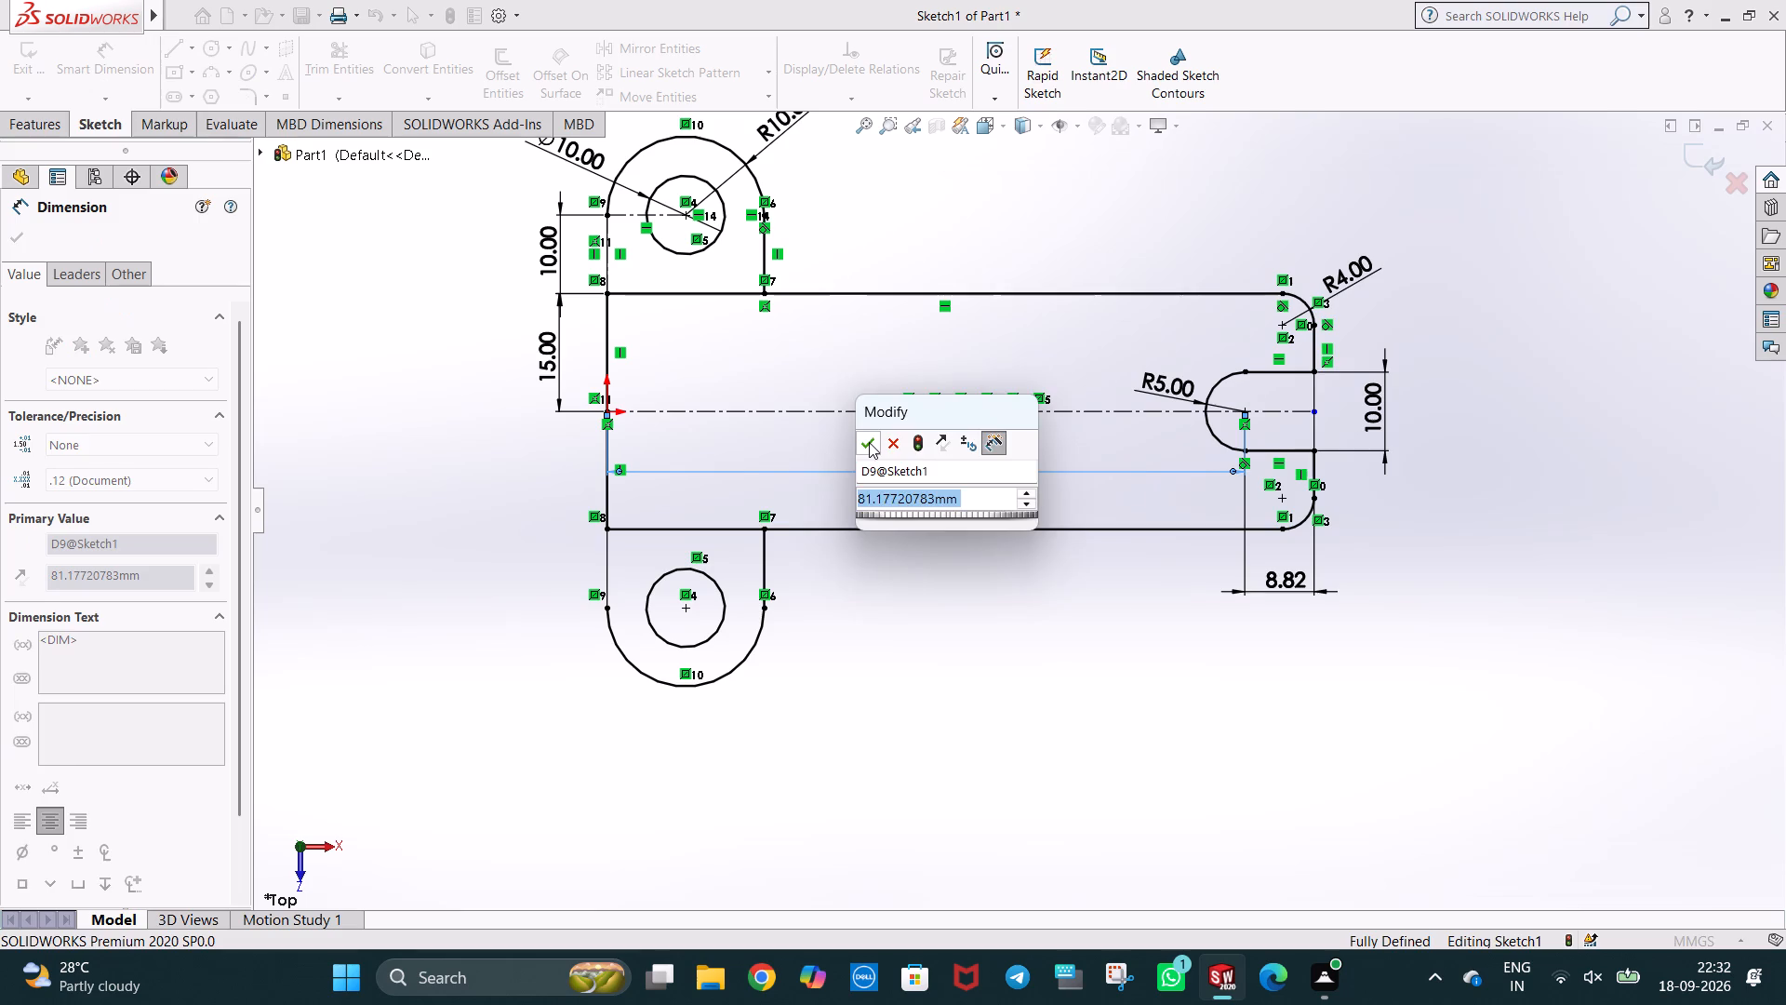
{"action": "left_click", "coordinate": [869, 442]}
{"action": "left_click", "coordinate": [1424, 345]}
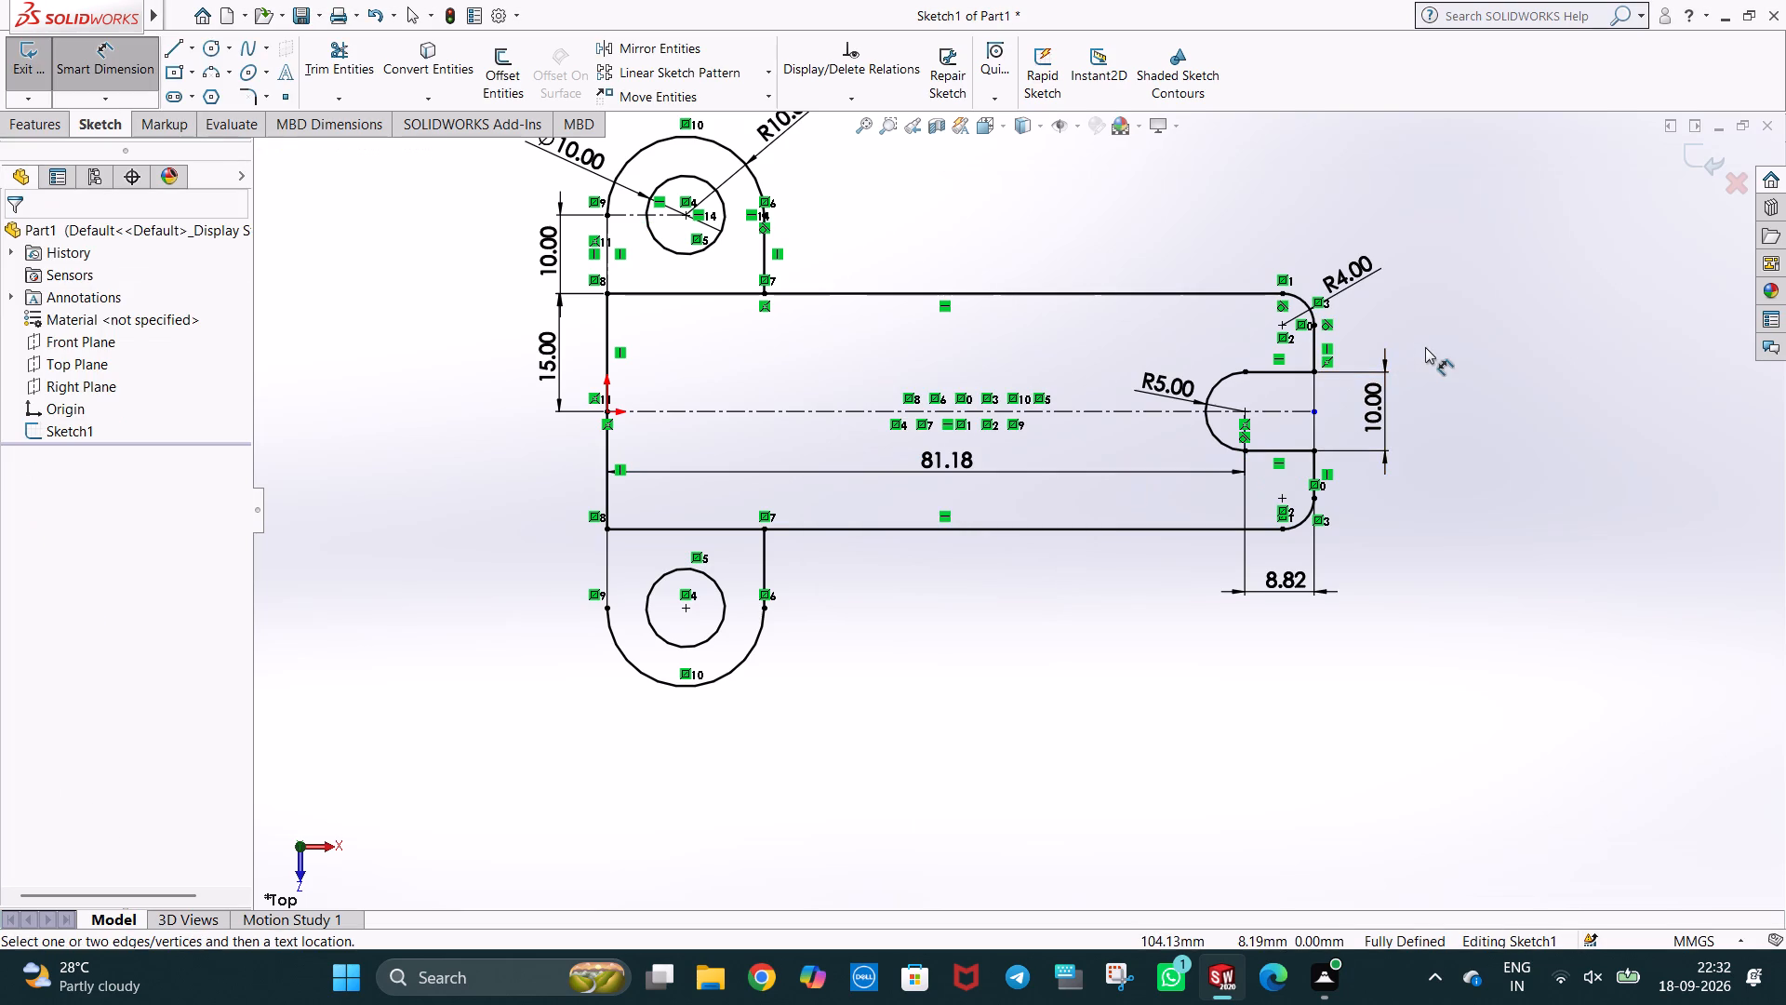
{"action": "left_click", "coordinate": [1423, 565]}
Extrude the main profile and both lug regions as a boss, Mid Plane, 10 mm thick, leaving the lug holes open.
{"action": "left_click", "coordinate": [48, 130]}
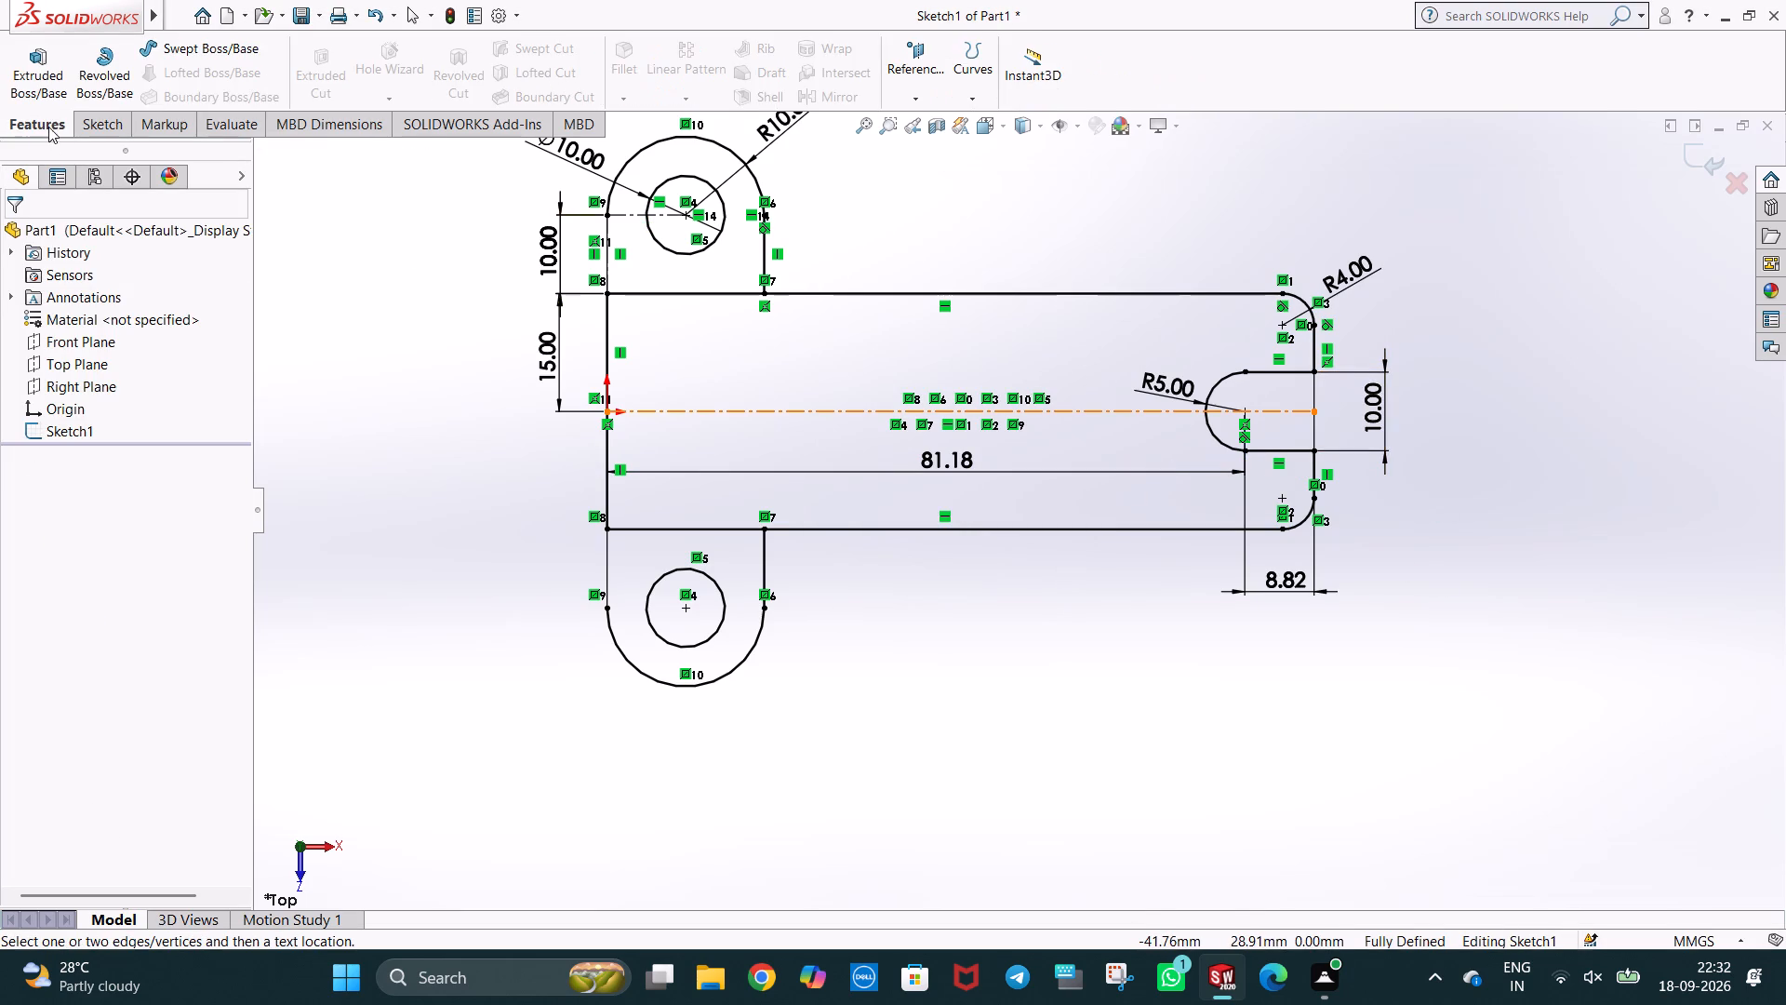
{"action": "left_click", "coordinate": [49, 101]}
{"action": "middle_click_drag", "start_coordinate": [1023, 739], "coordinate": [1034, 623]}
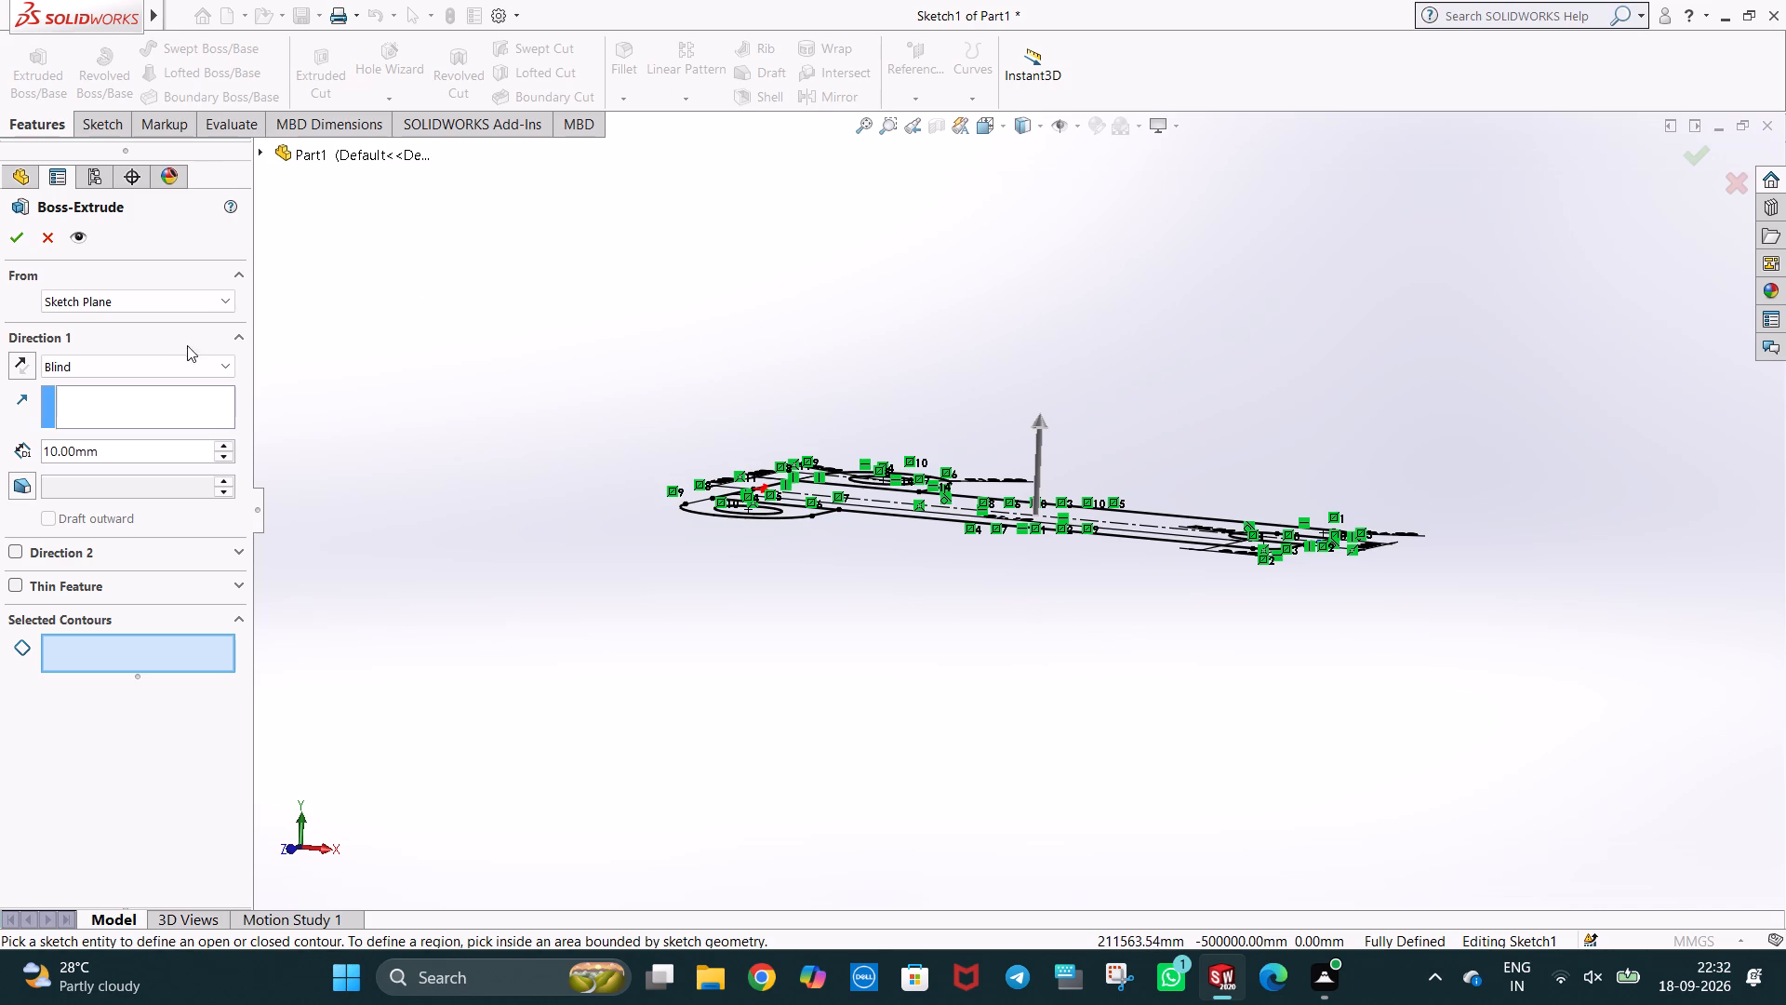
{"action": "left_click", "coordinate": [106, 369]}
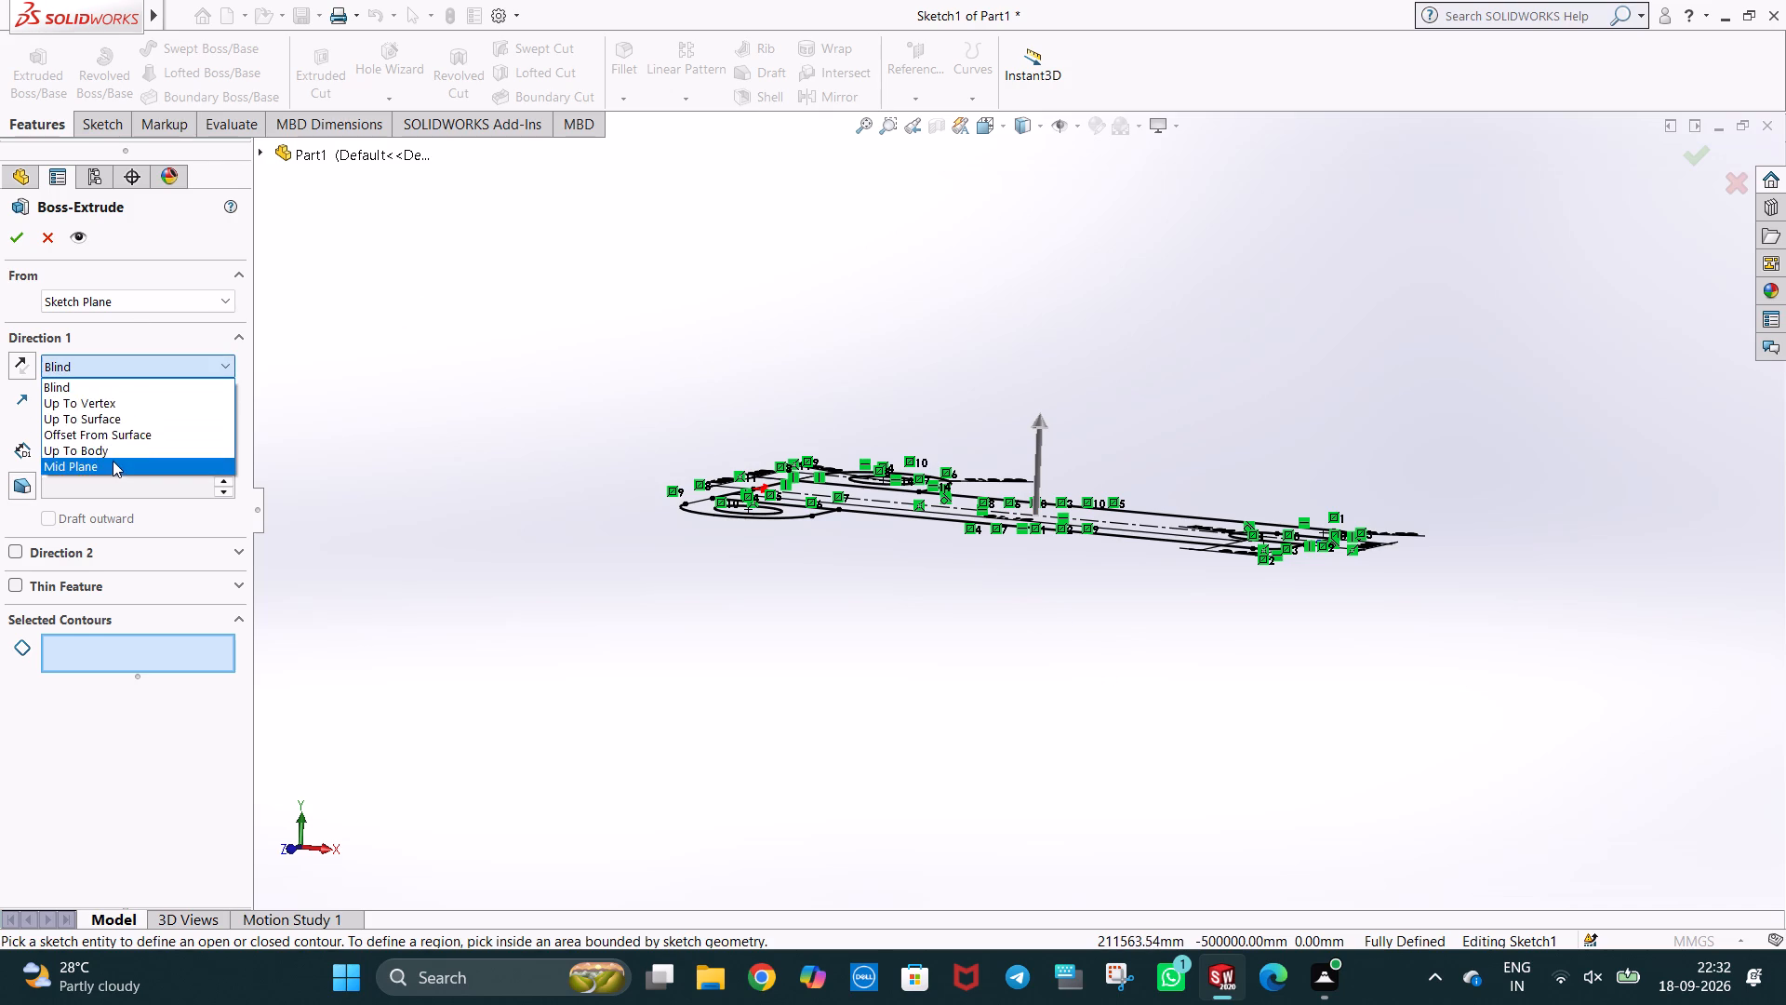
{"action": "left_click", "coordinate": [113, 462]}
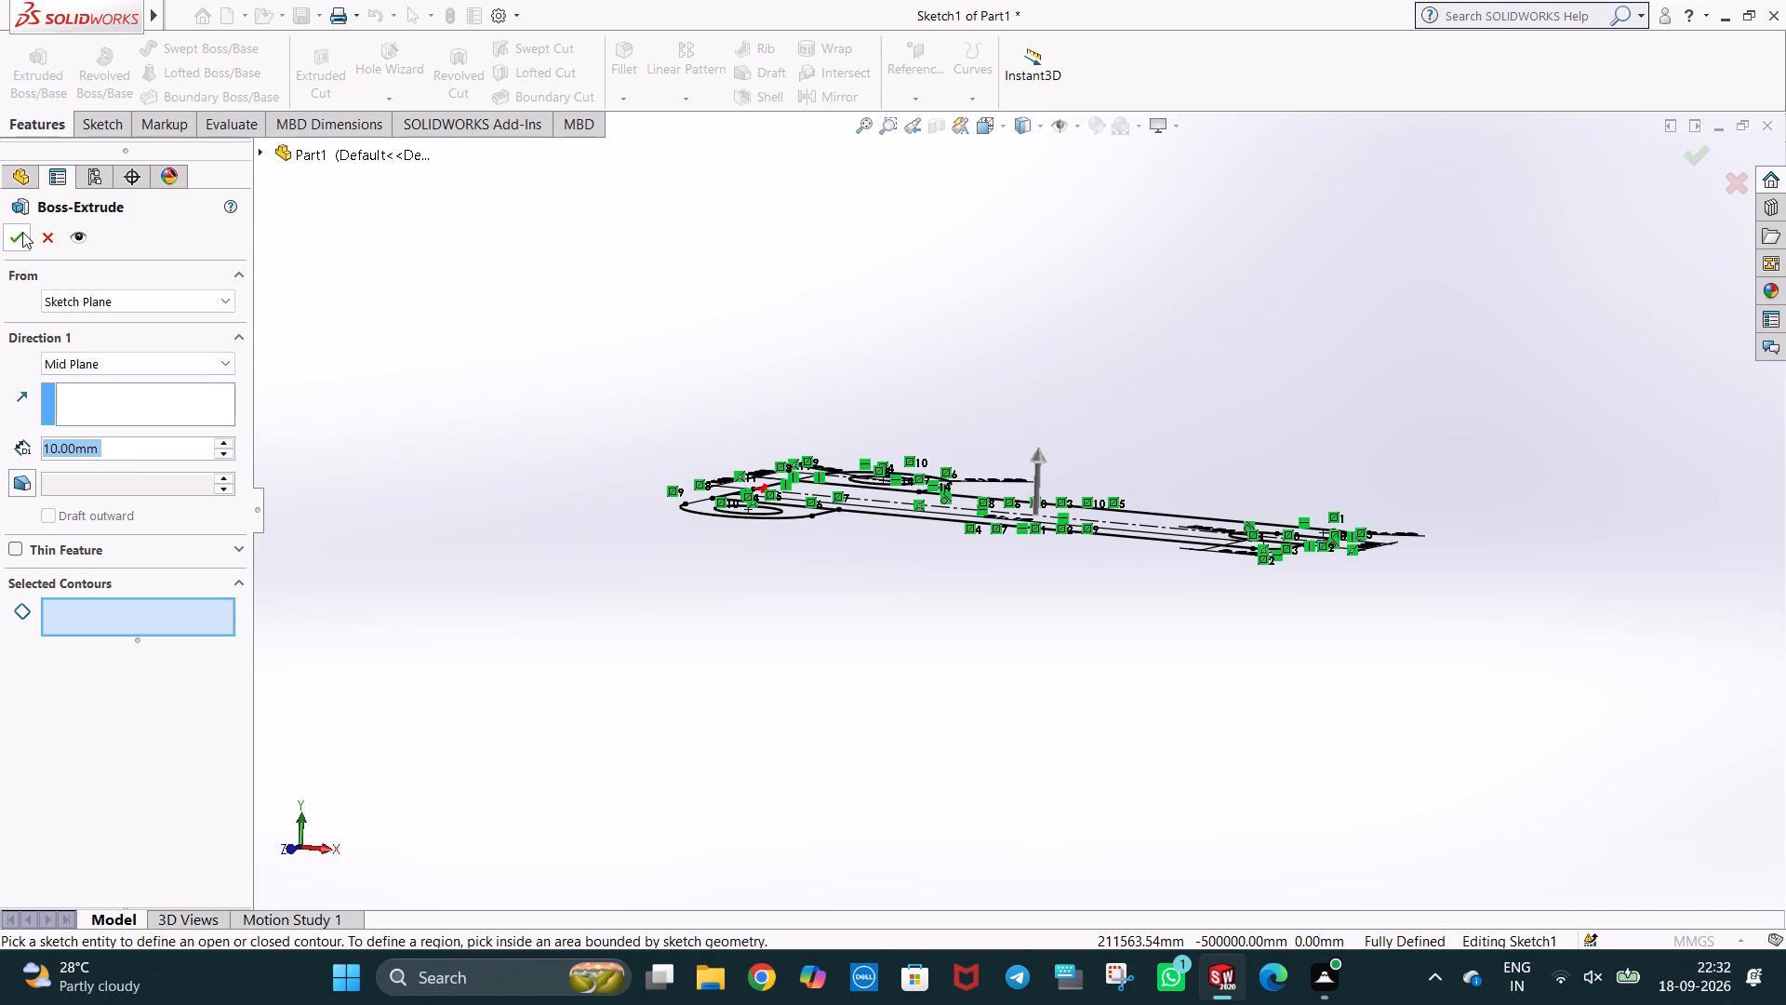
{"action": "middle_click_drag", "start_coordinate": [751, 563], "coordinate": [777, 756]}
{"action": "scroll", "coordinate": [755, 592], "scroll_direction": "down", "scroll_amount": 1}
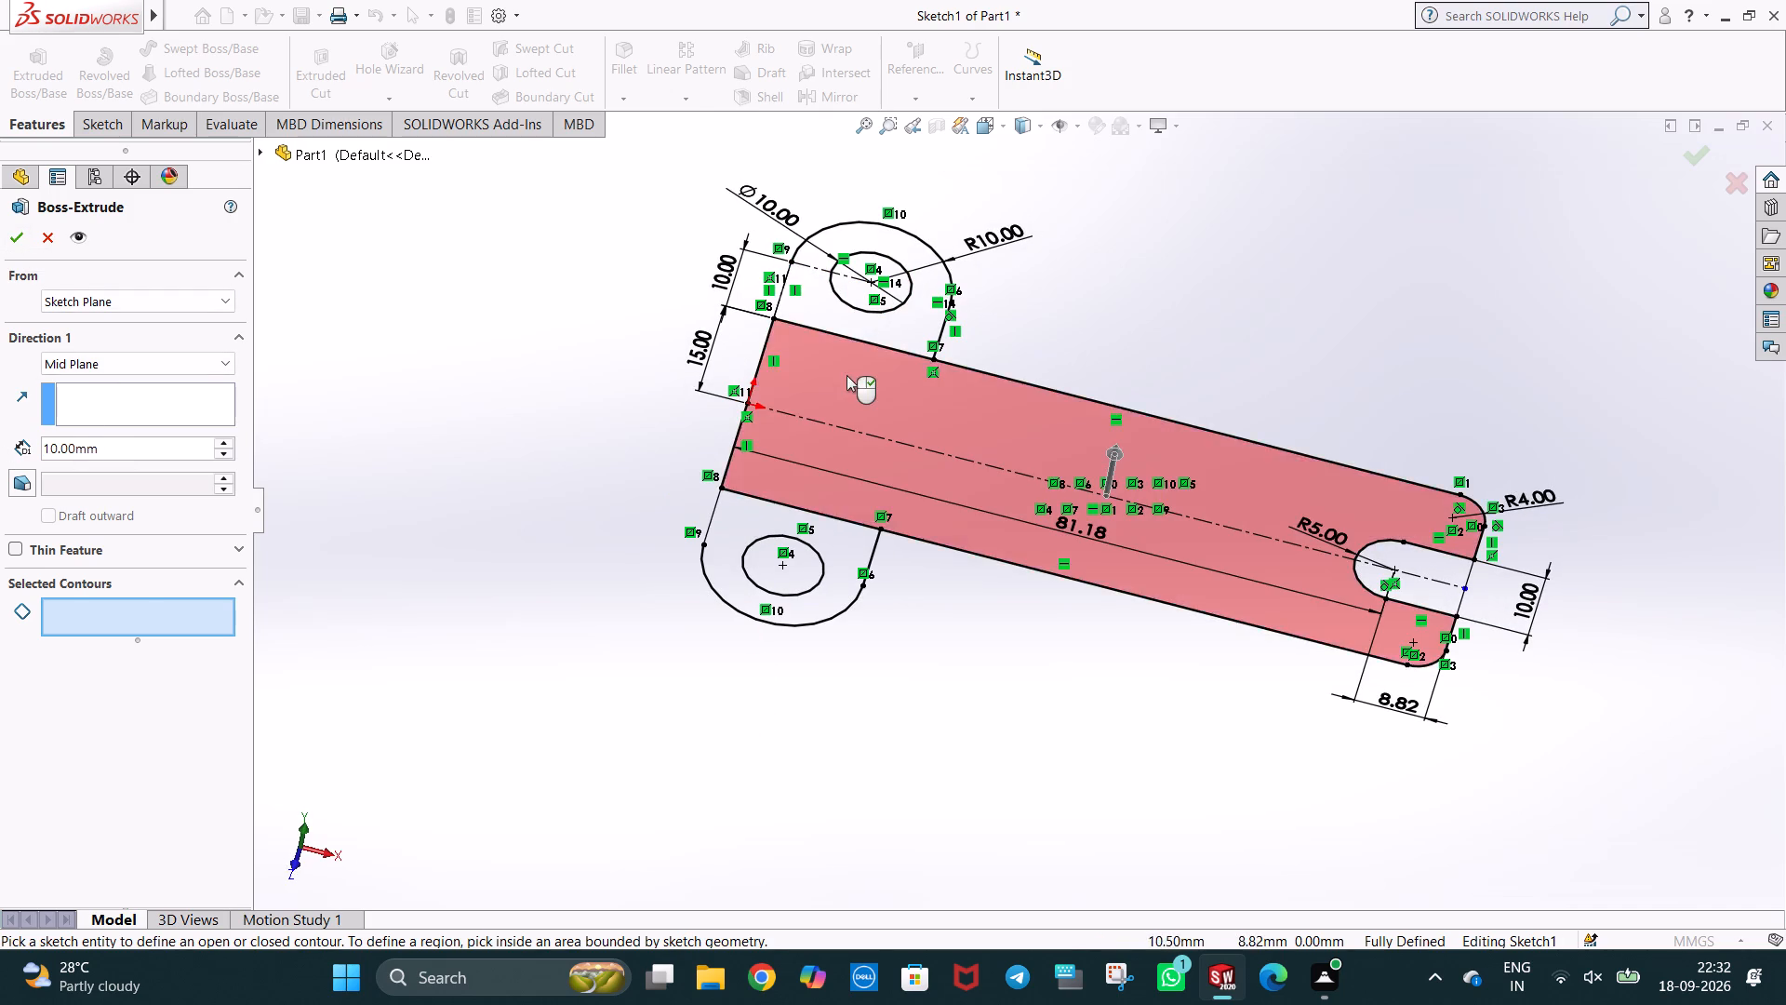
{"action": "left_click", "coordinate": [846, 375]}
{"action": "left_click", "coordinate": [850, 328]}
{"action": "left_click", "coordinate": [733, 537]}
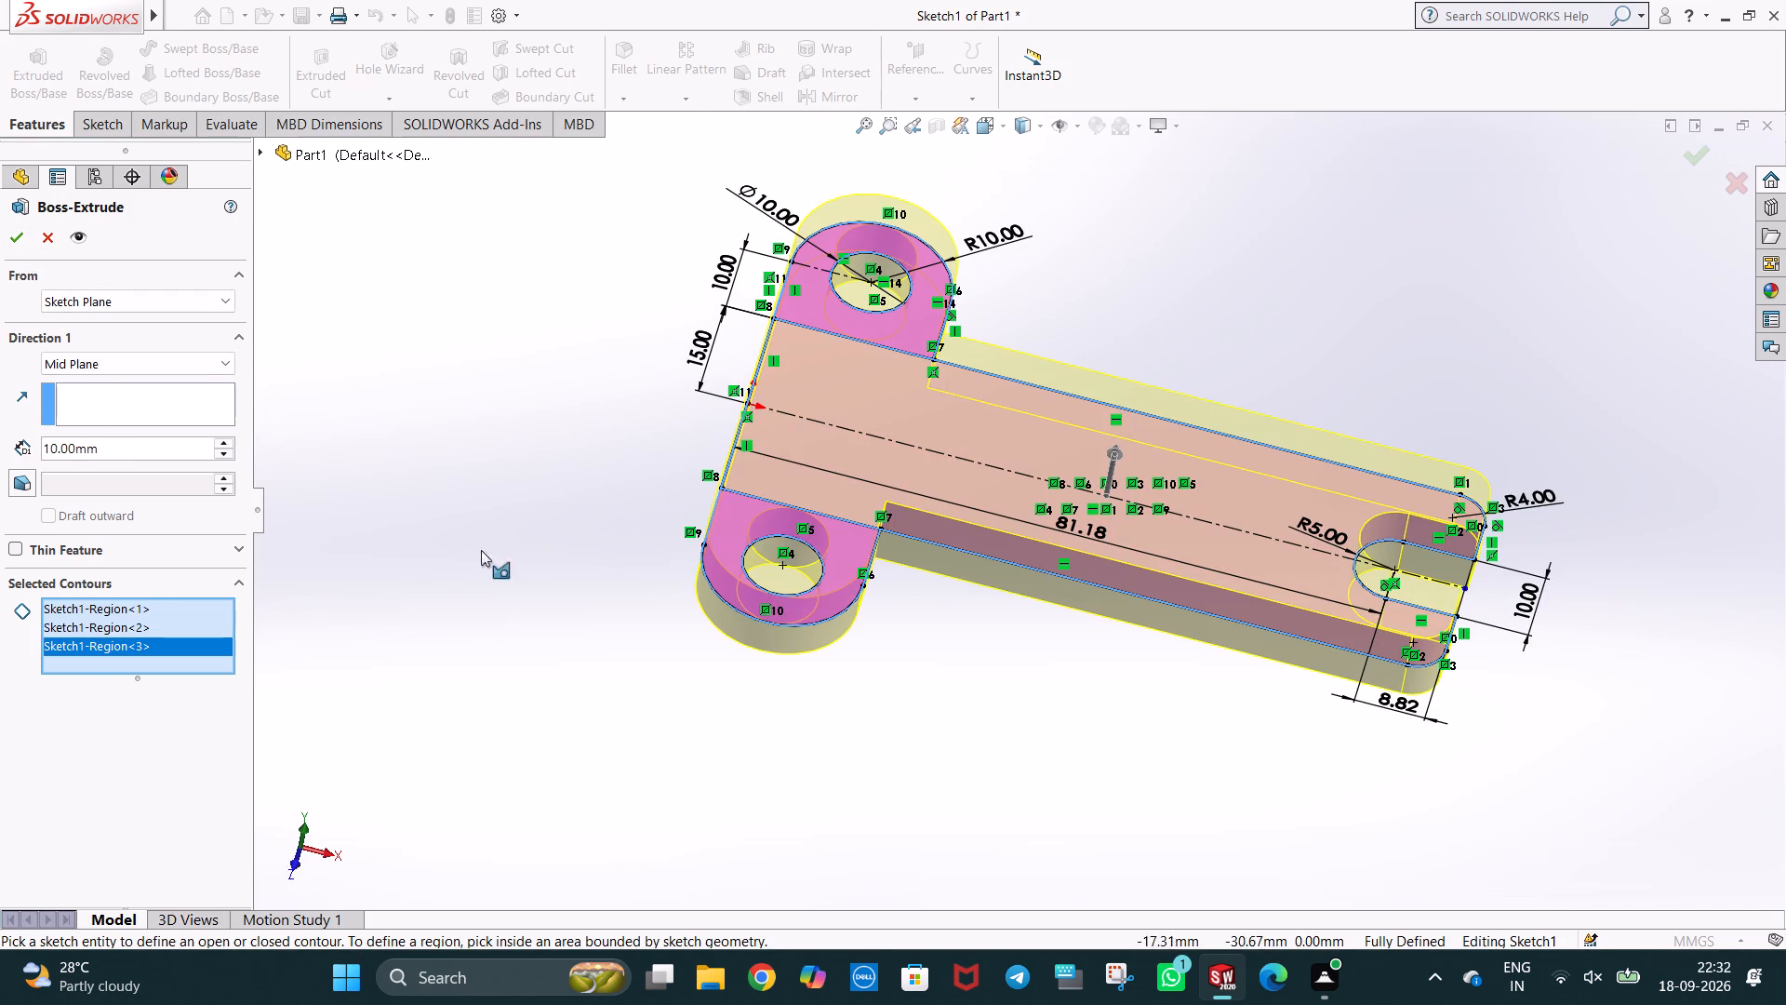
{"action": "middle_click_drag", "start_coordinate": [983, 669], "coordinate": [1010, 442]}
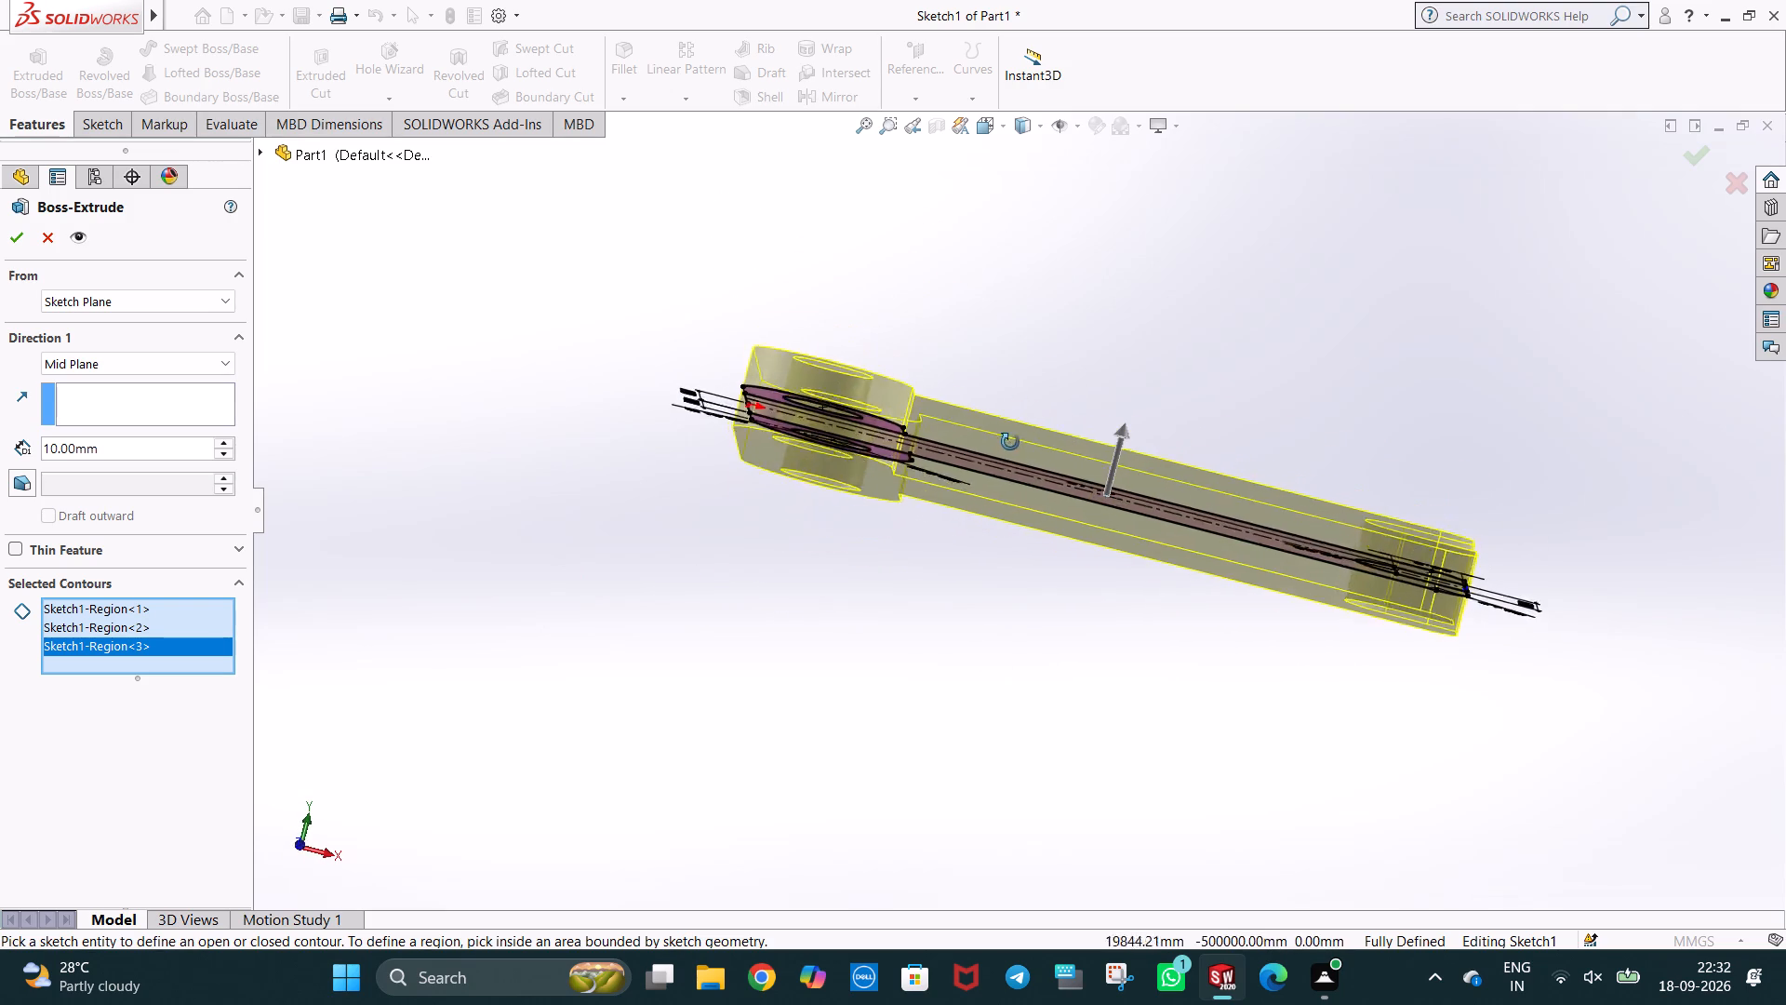
{"action": "middle_click_drag", "start_coordinate": [1010, 442], "coordinate": [1000, 467]}
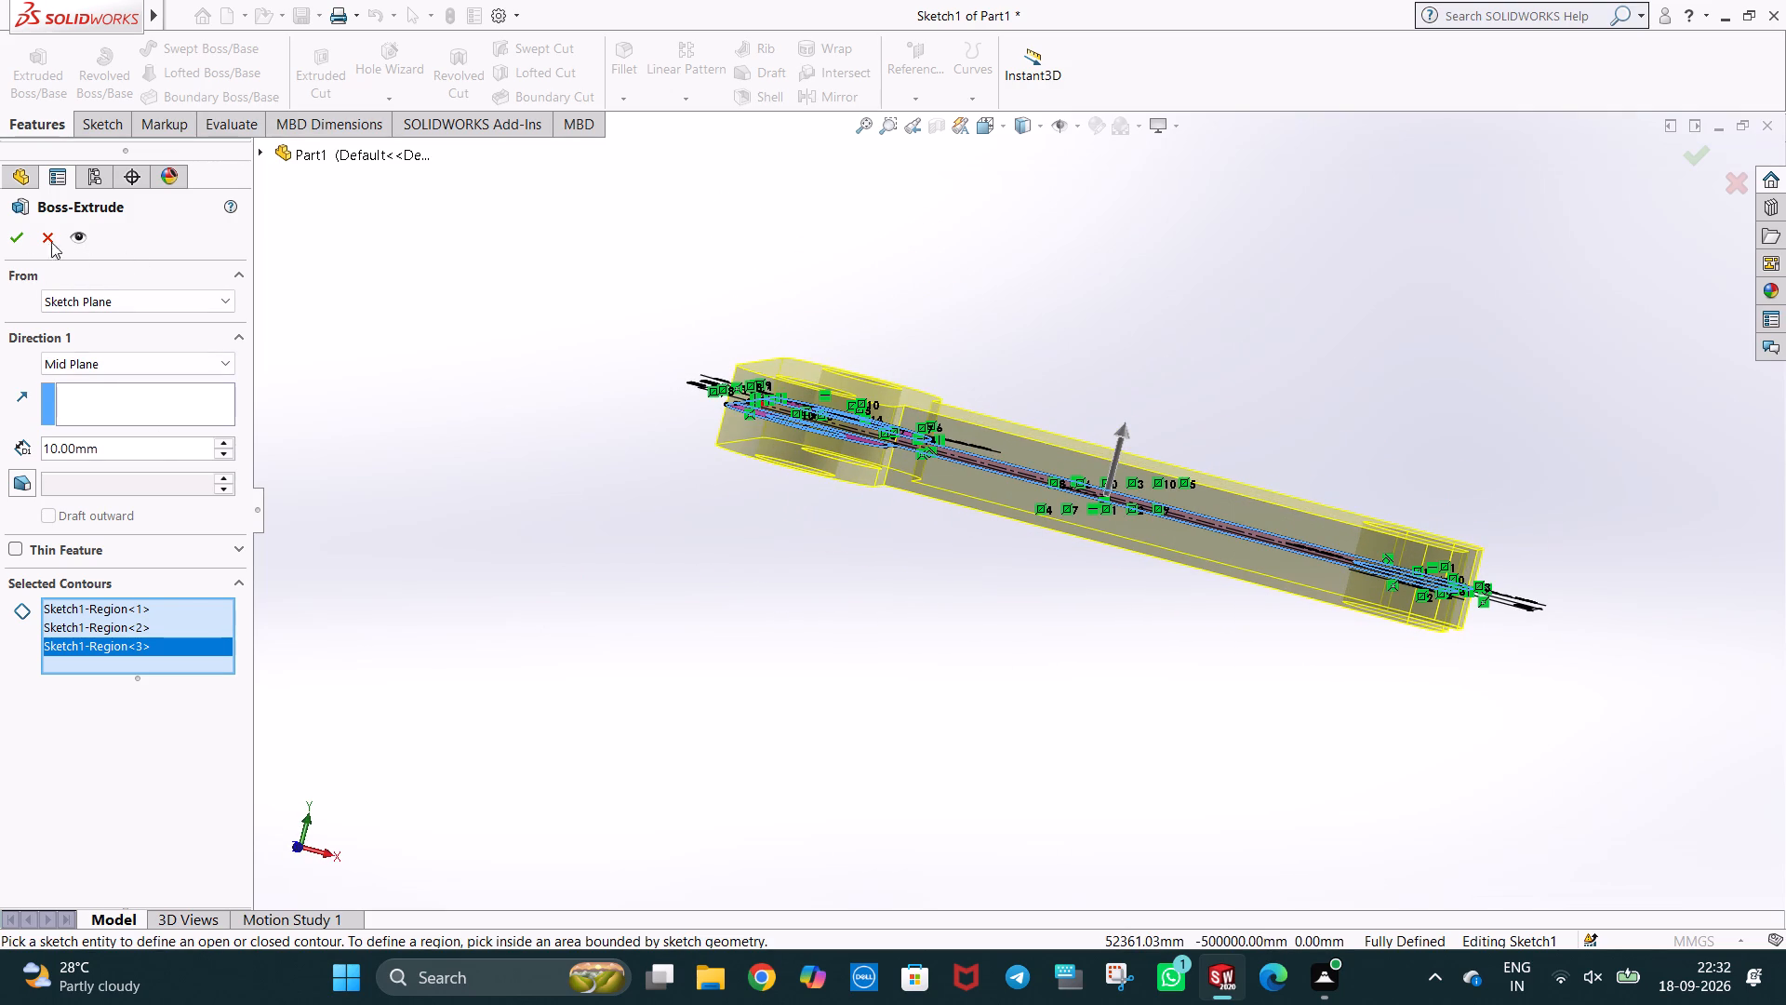
{"action": "left_click", "coordinate": [23, 234]}
{"action": "left_click", "coordinate": [798, 566]}
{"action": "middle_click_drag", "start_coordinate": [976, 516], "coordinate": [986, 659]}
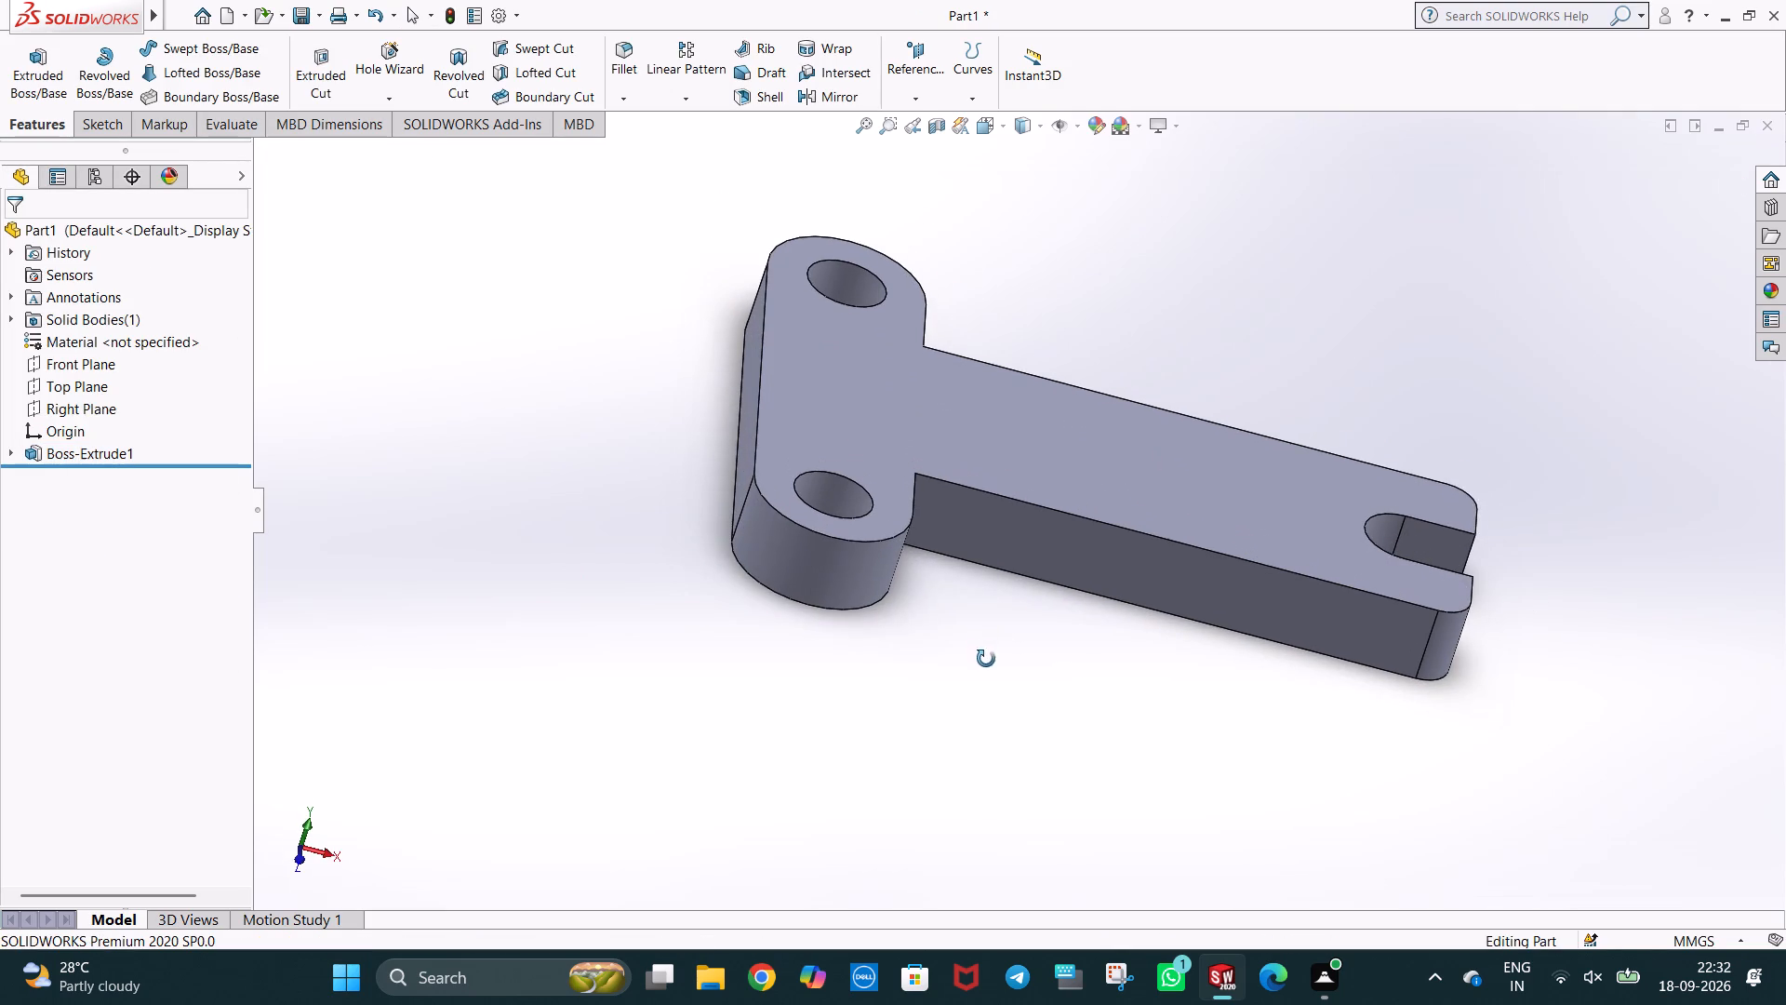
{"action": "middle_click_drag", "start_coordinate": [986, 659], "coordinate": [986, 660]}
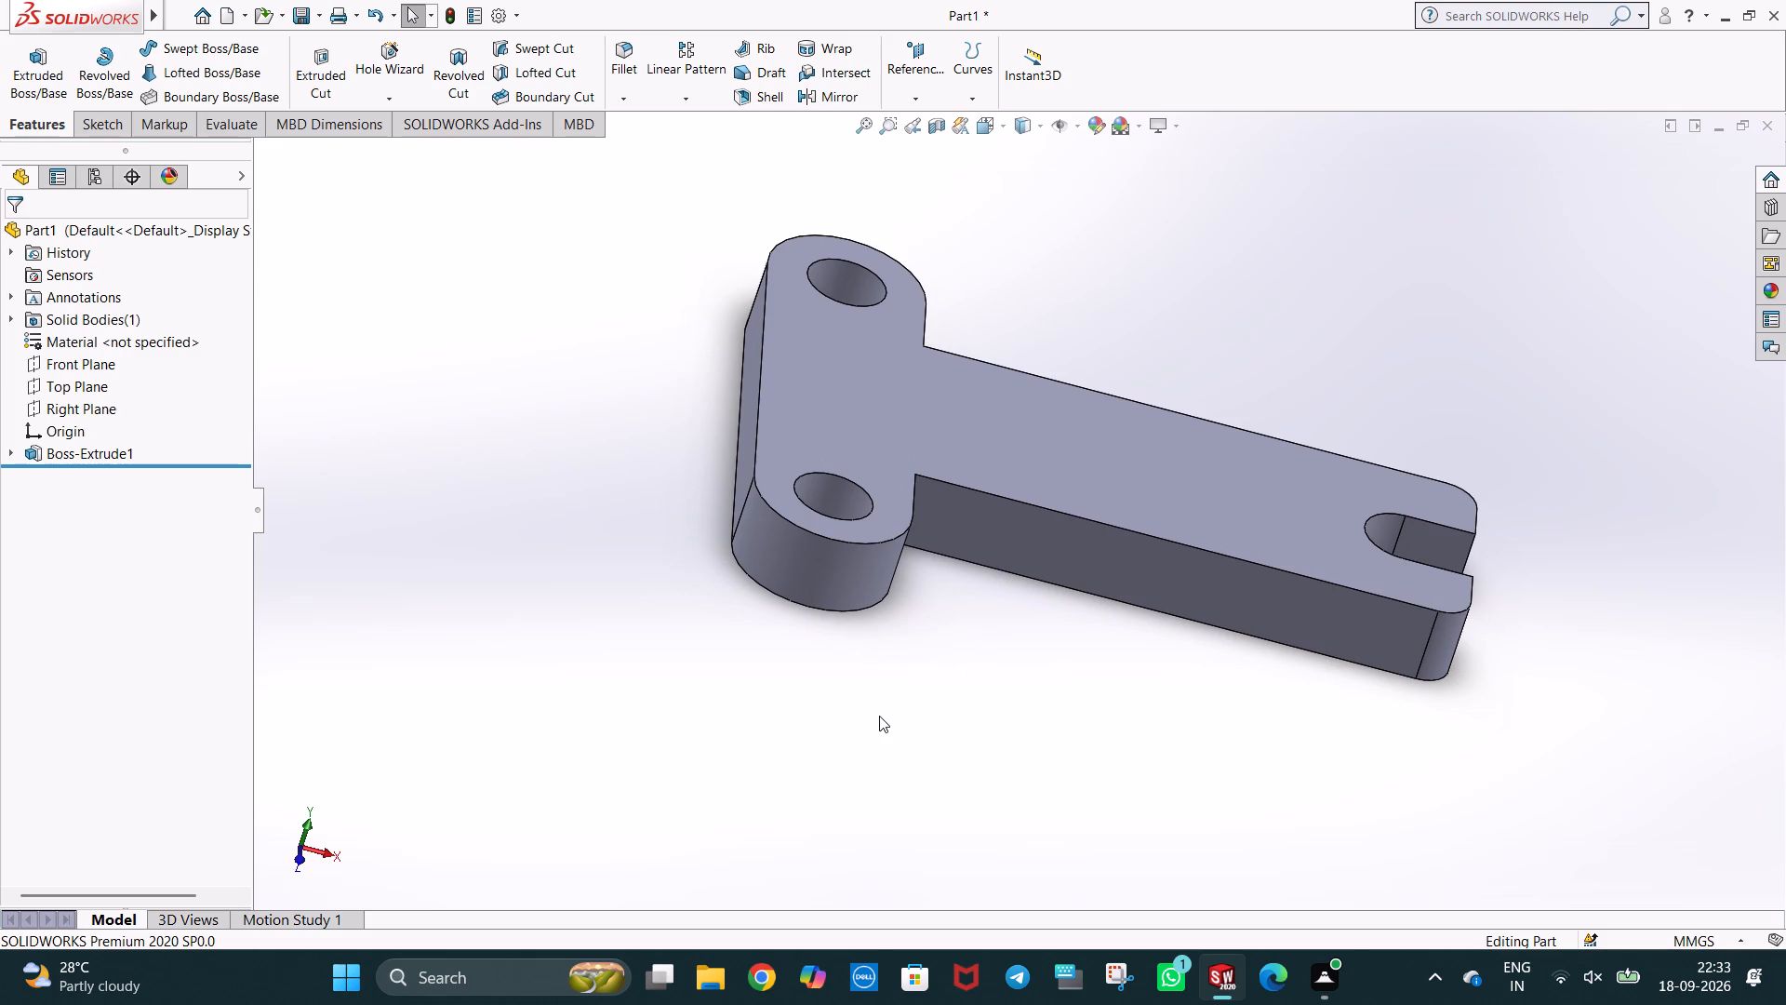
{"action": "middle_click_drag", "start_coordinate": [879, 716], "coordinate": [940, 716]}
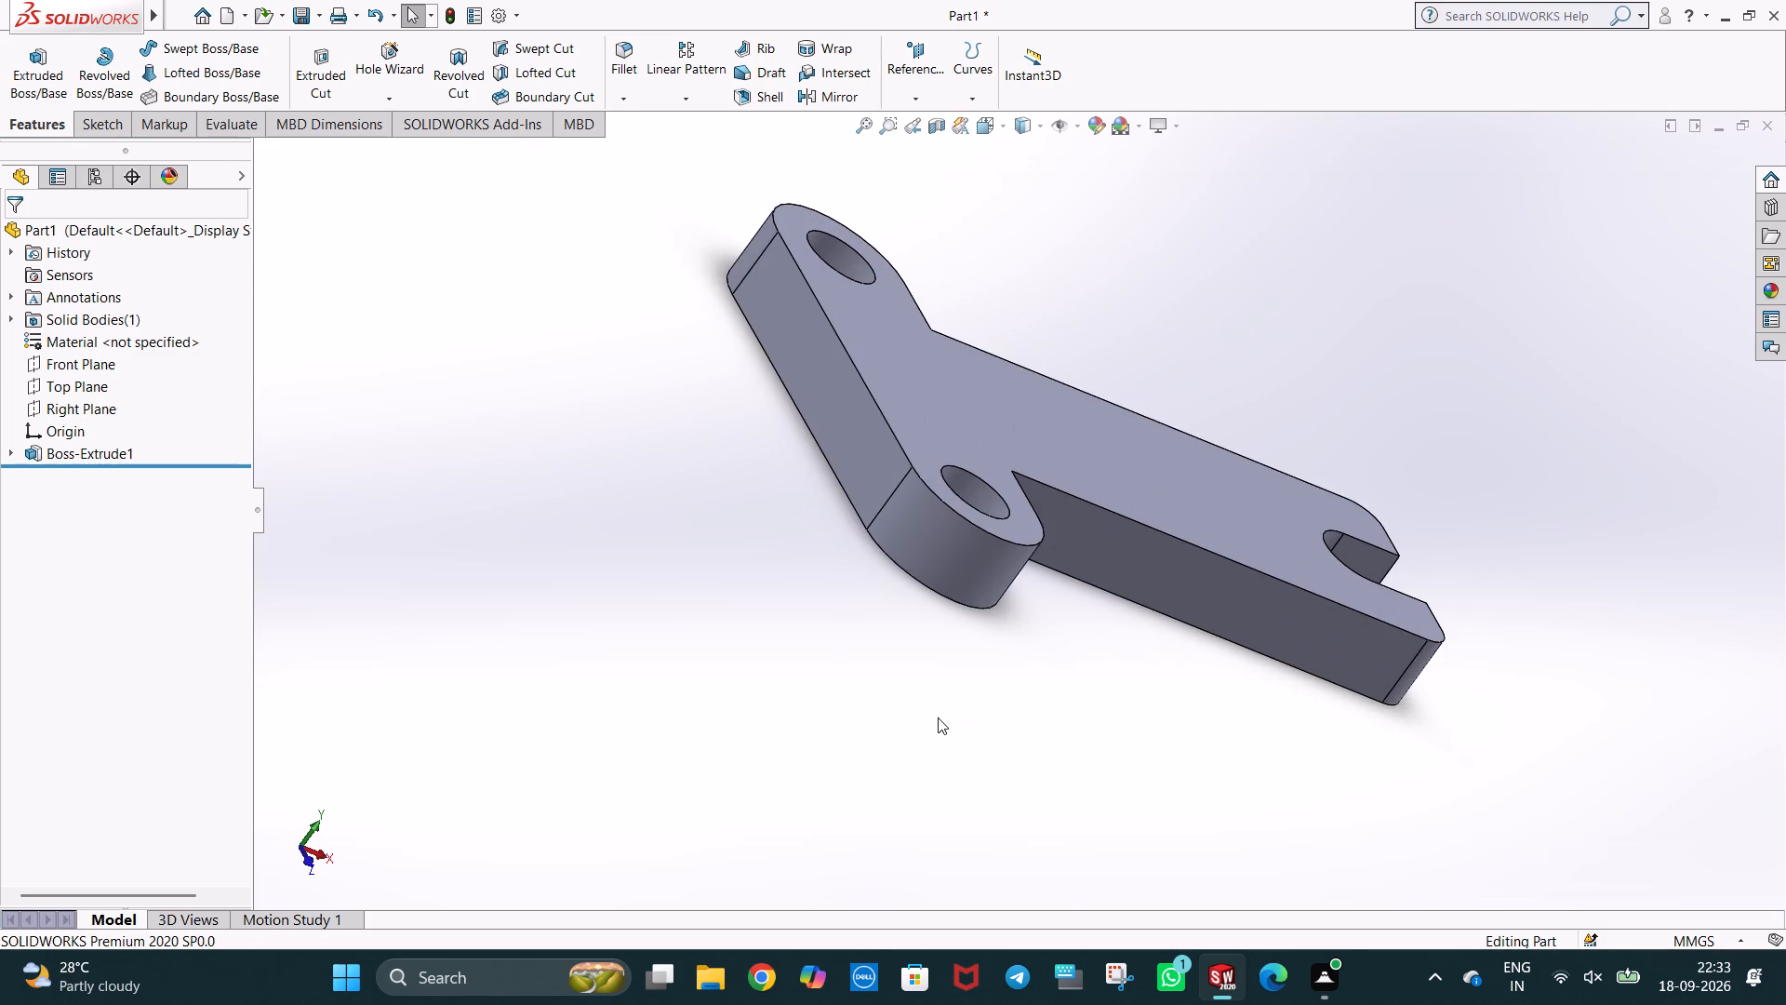
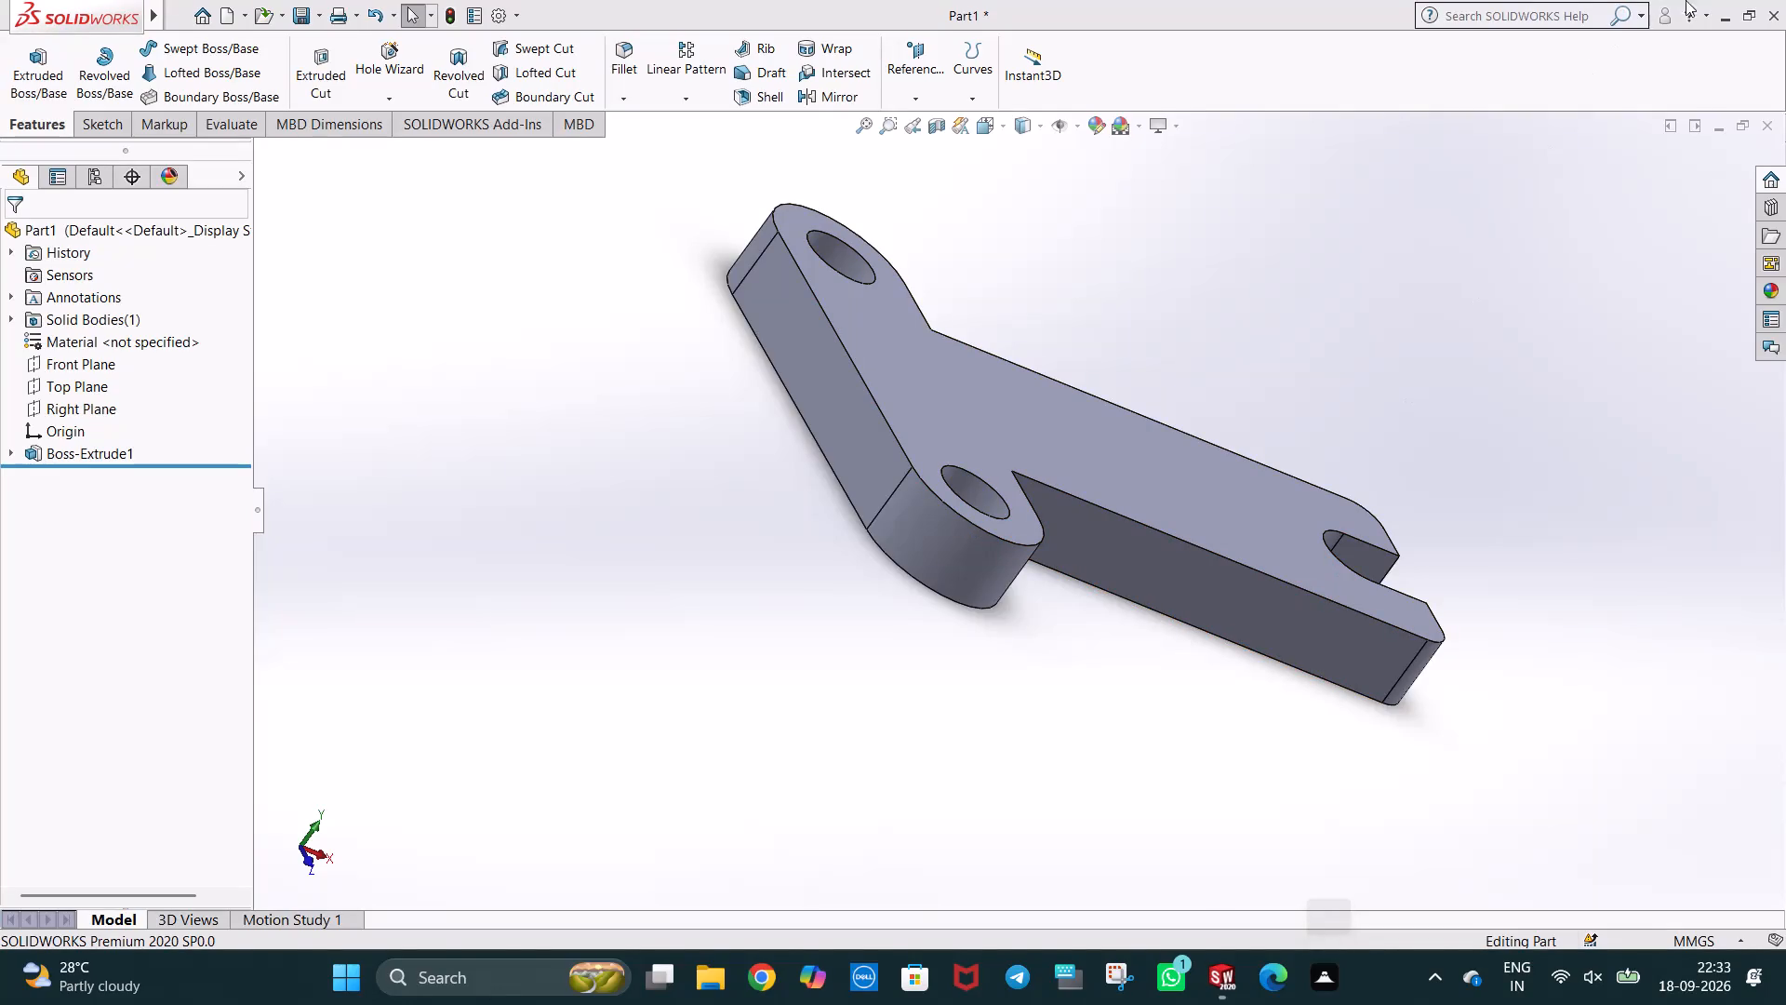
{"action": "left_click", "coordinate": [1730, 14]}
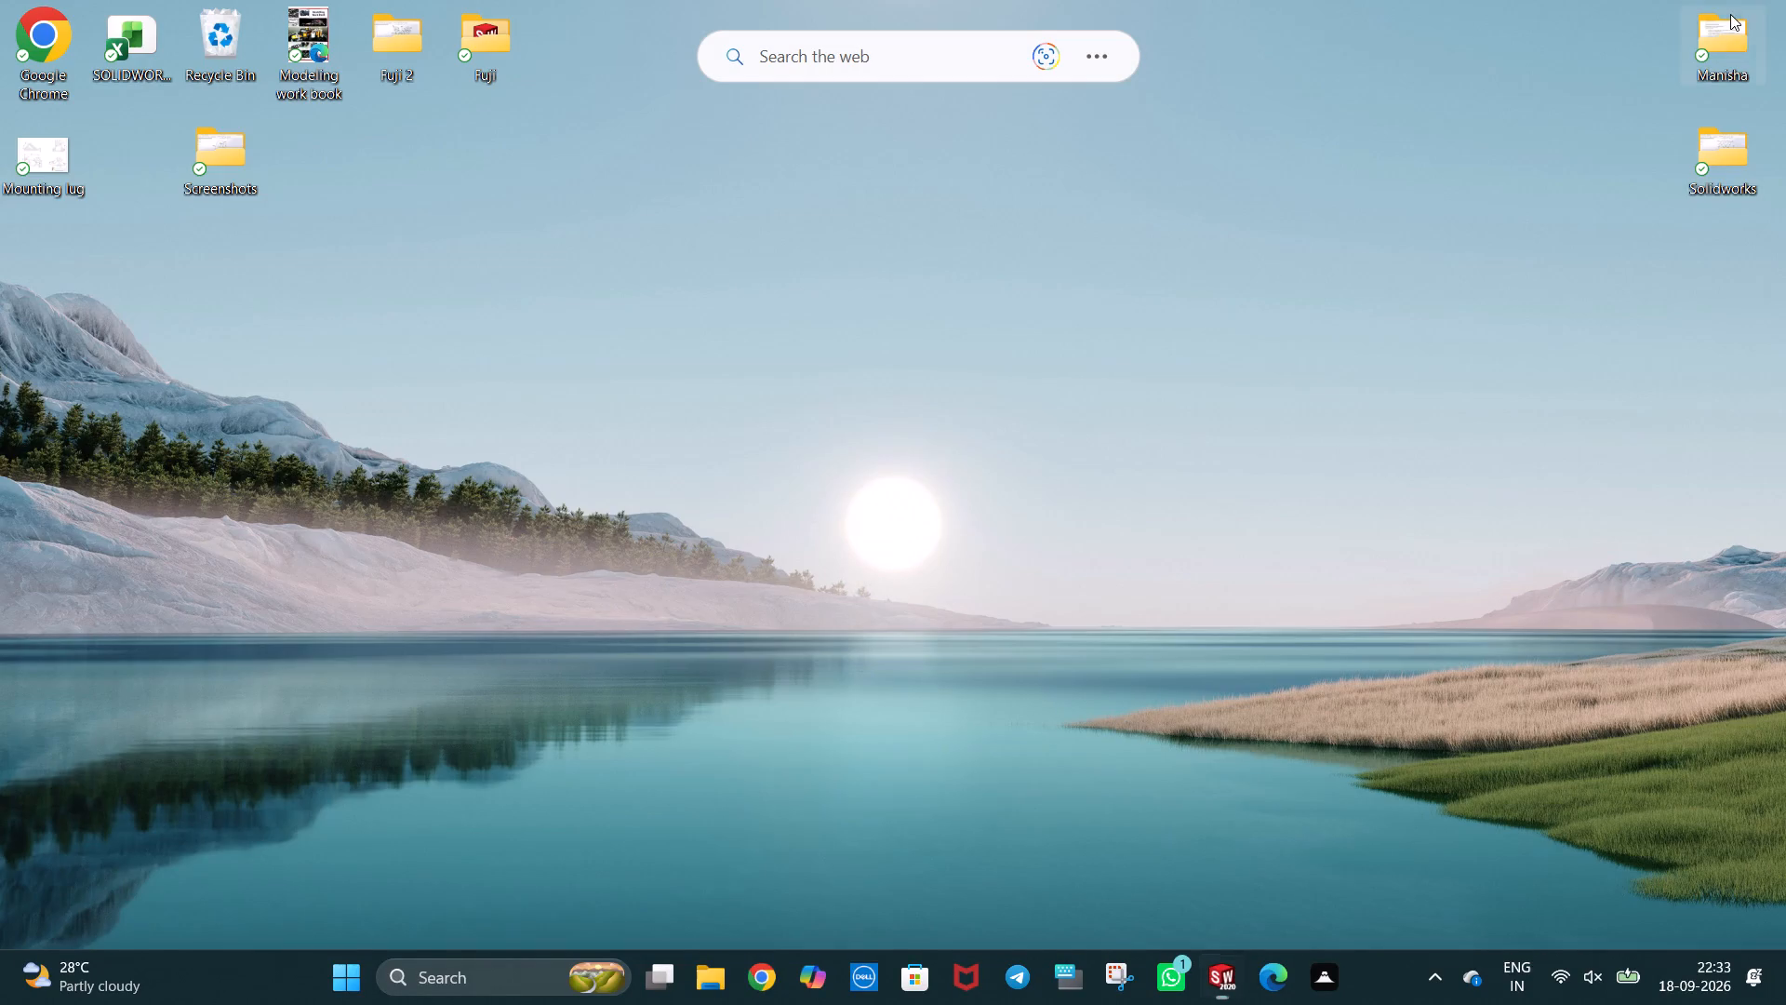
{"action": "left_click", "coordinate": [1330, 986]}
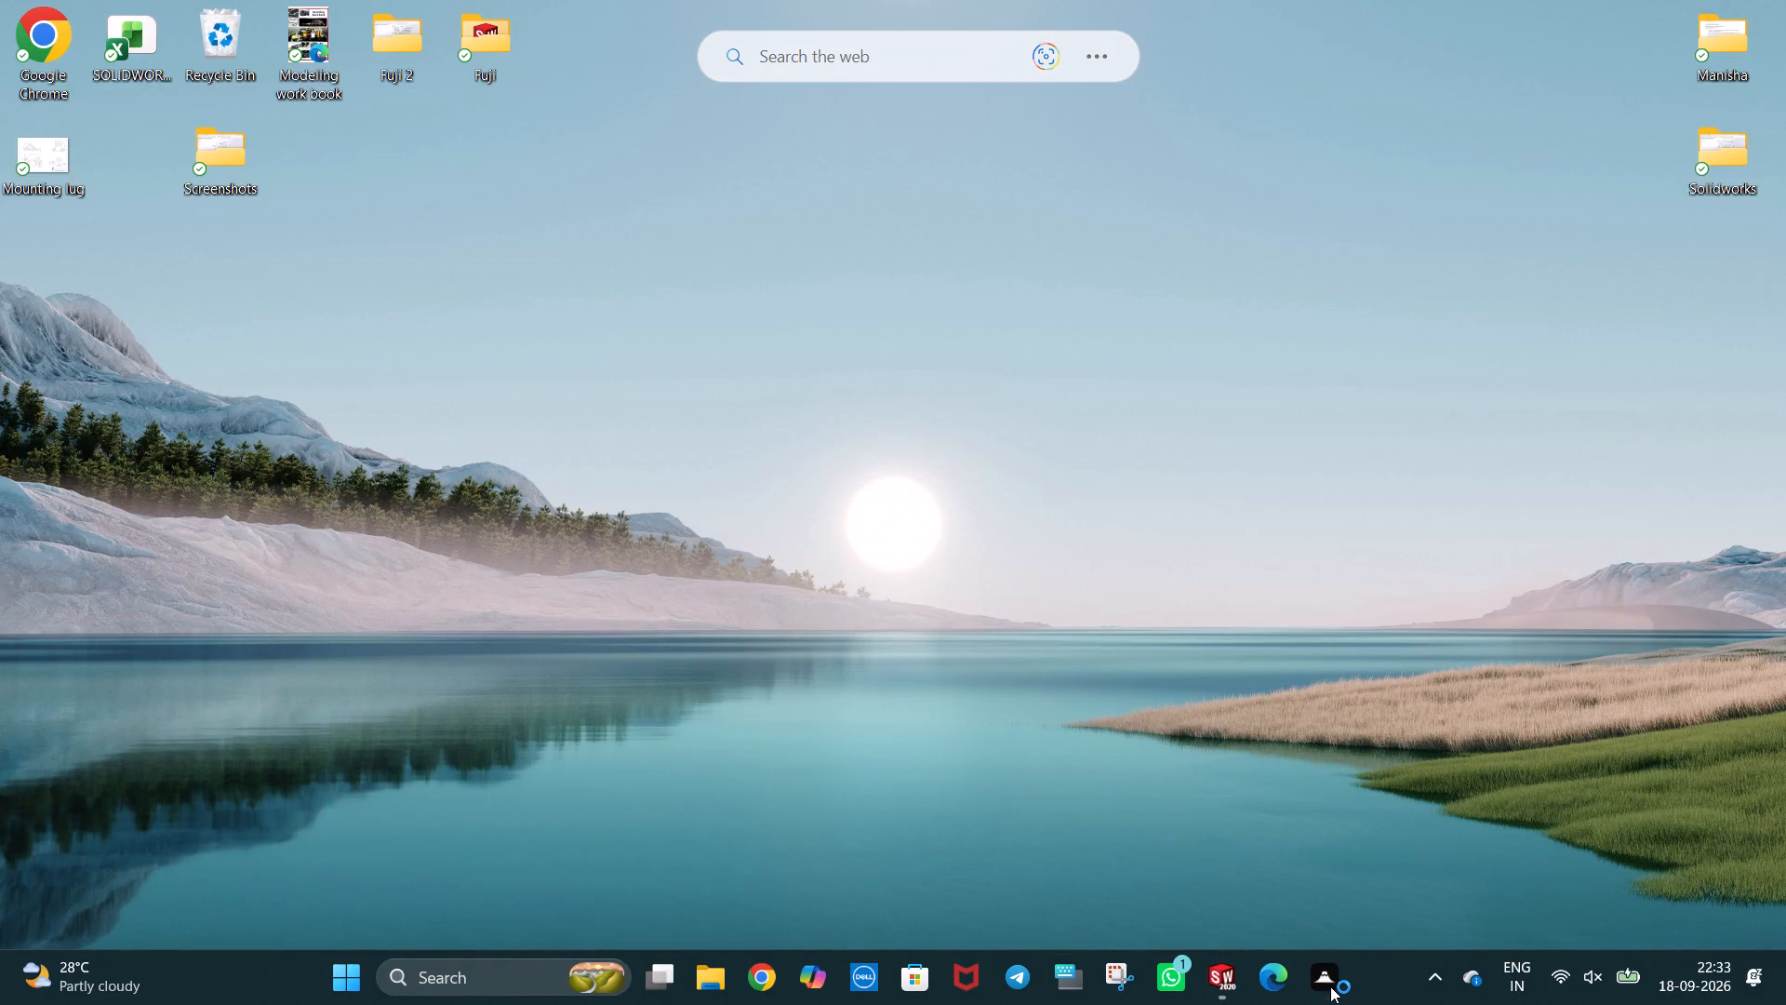
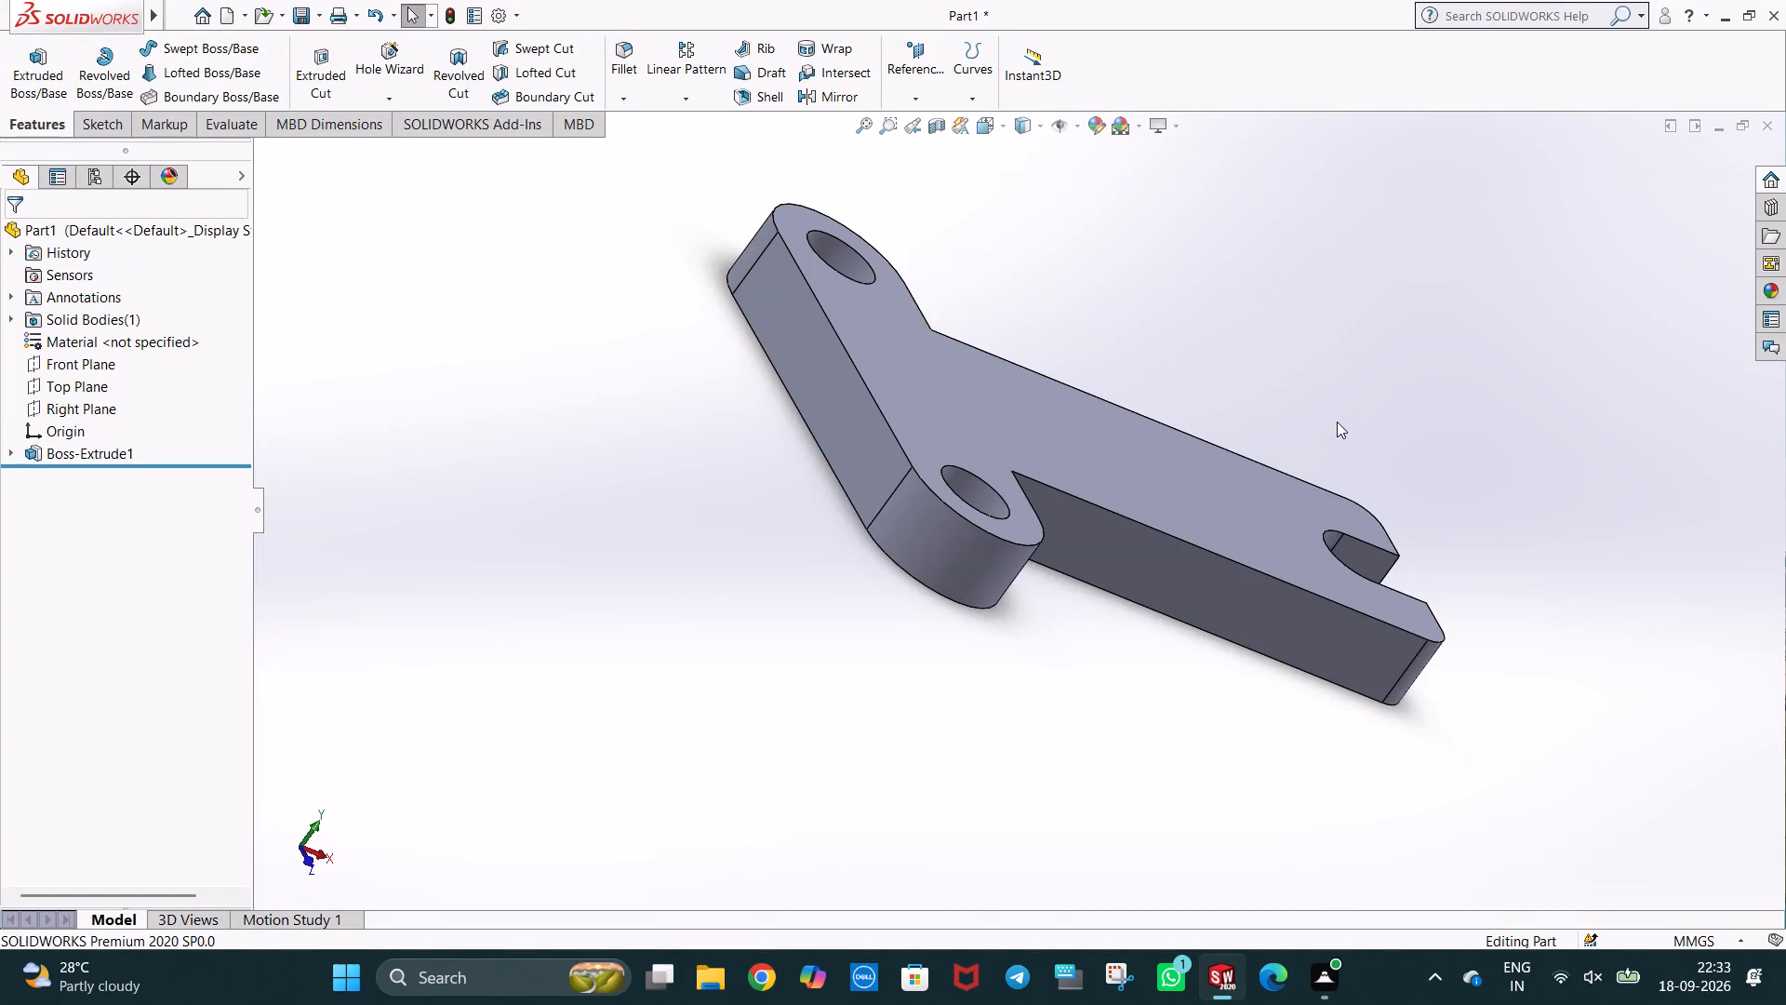
Save the part to the Desktop as a SOLIDWORKS Part file named "Mounting lug".
{"action": "key", "text": "ctrl+s"}
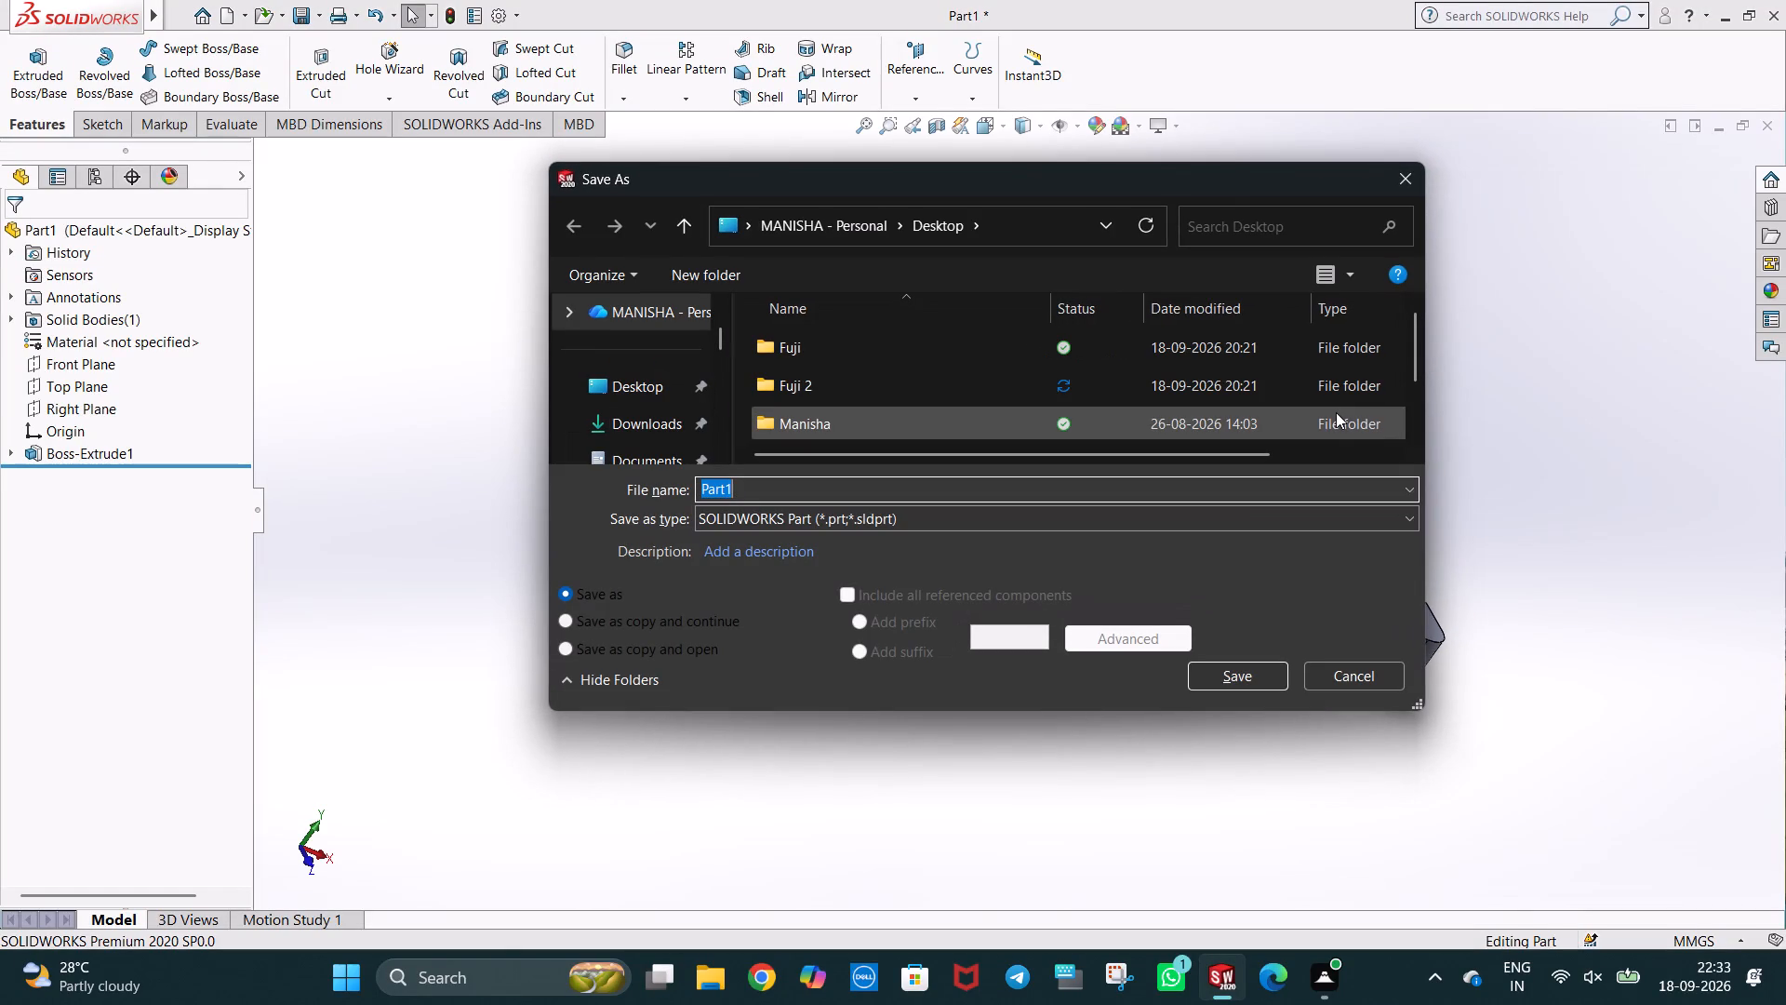
{"action": "key", "text": "m"}
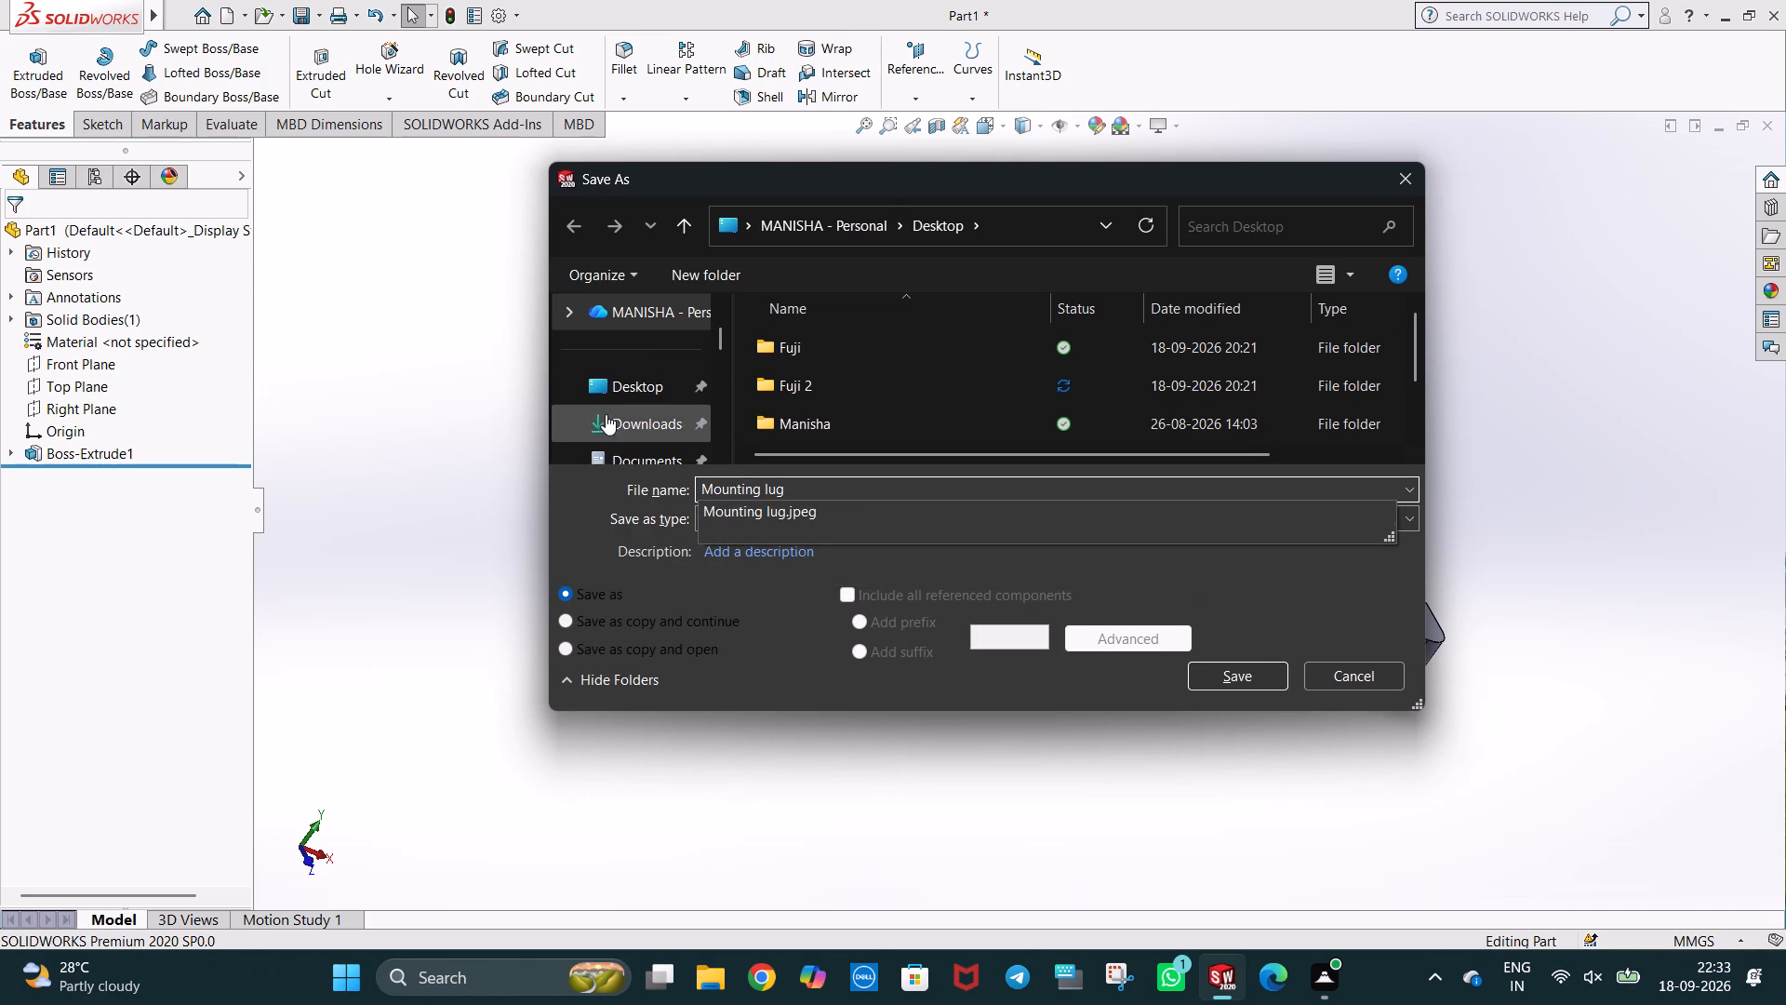
{"action": "left_click", "coordinate": [634, 386]}
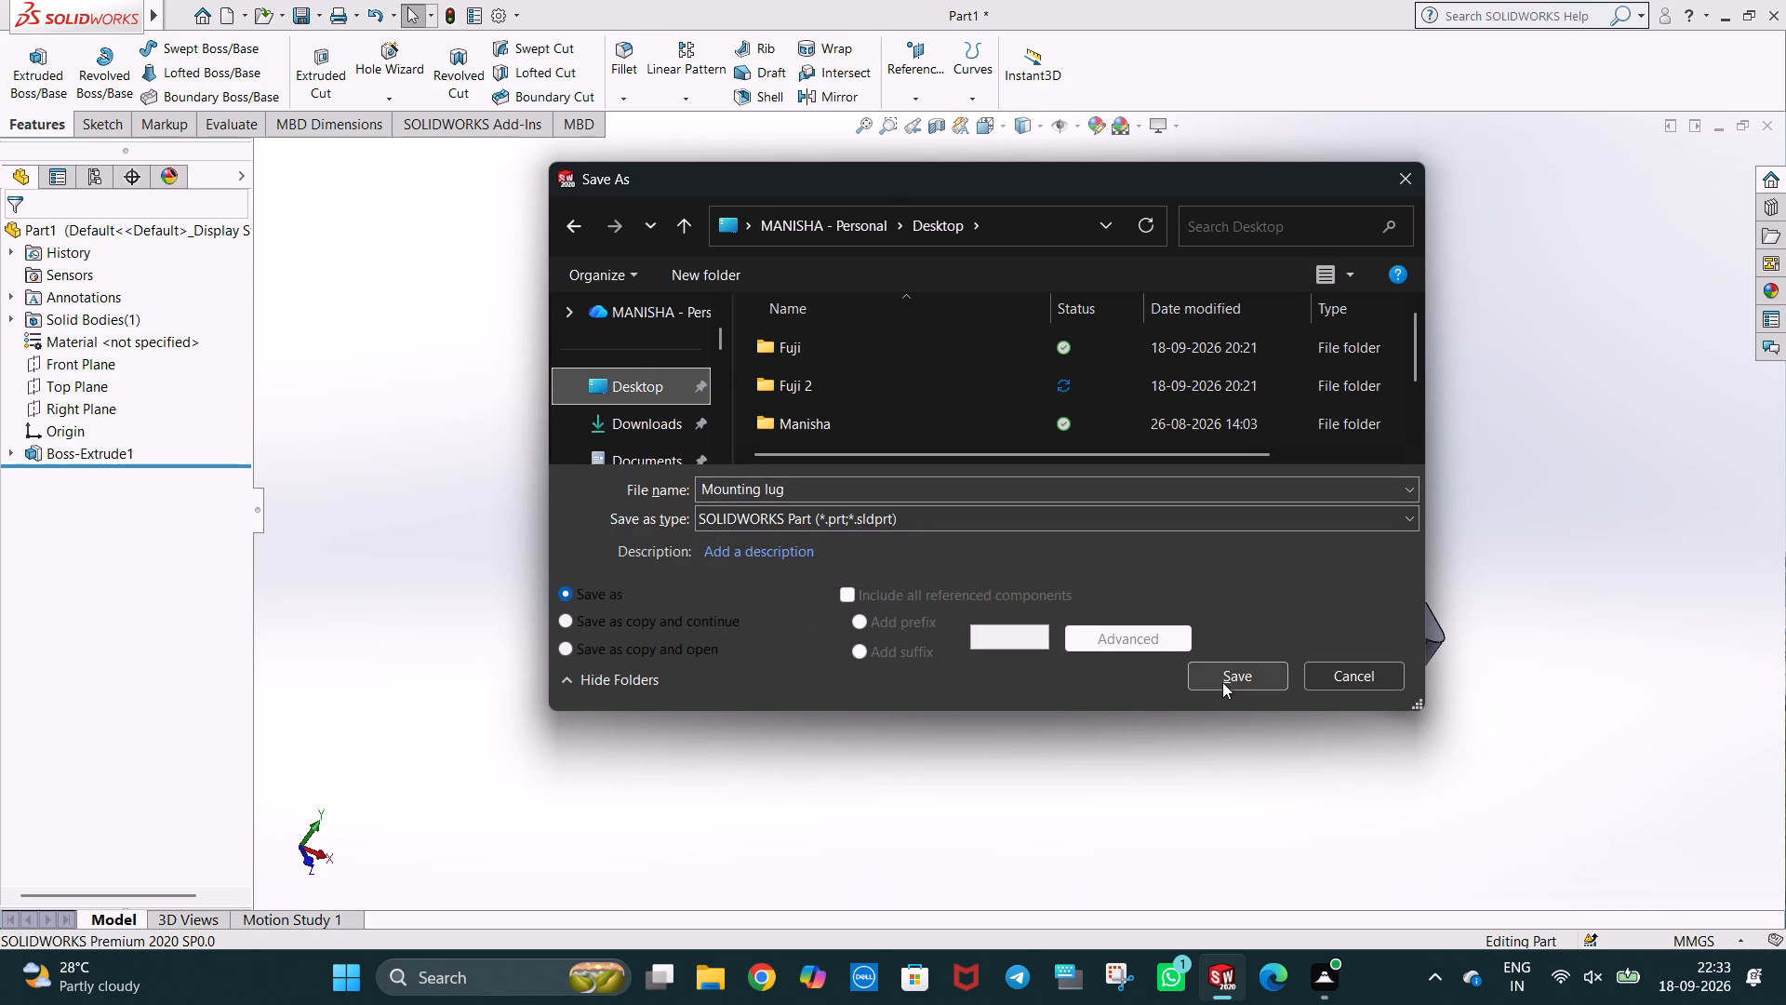
{"action": "left_click", "coordinate": [1222, 682]}
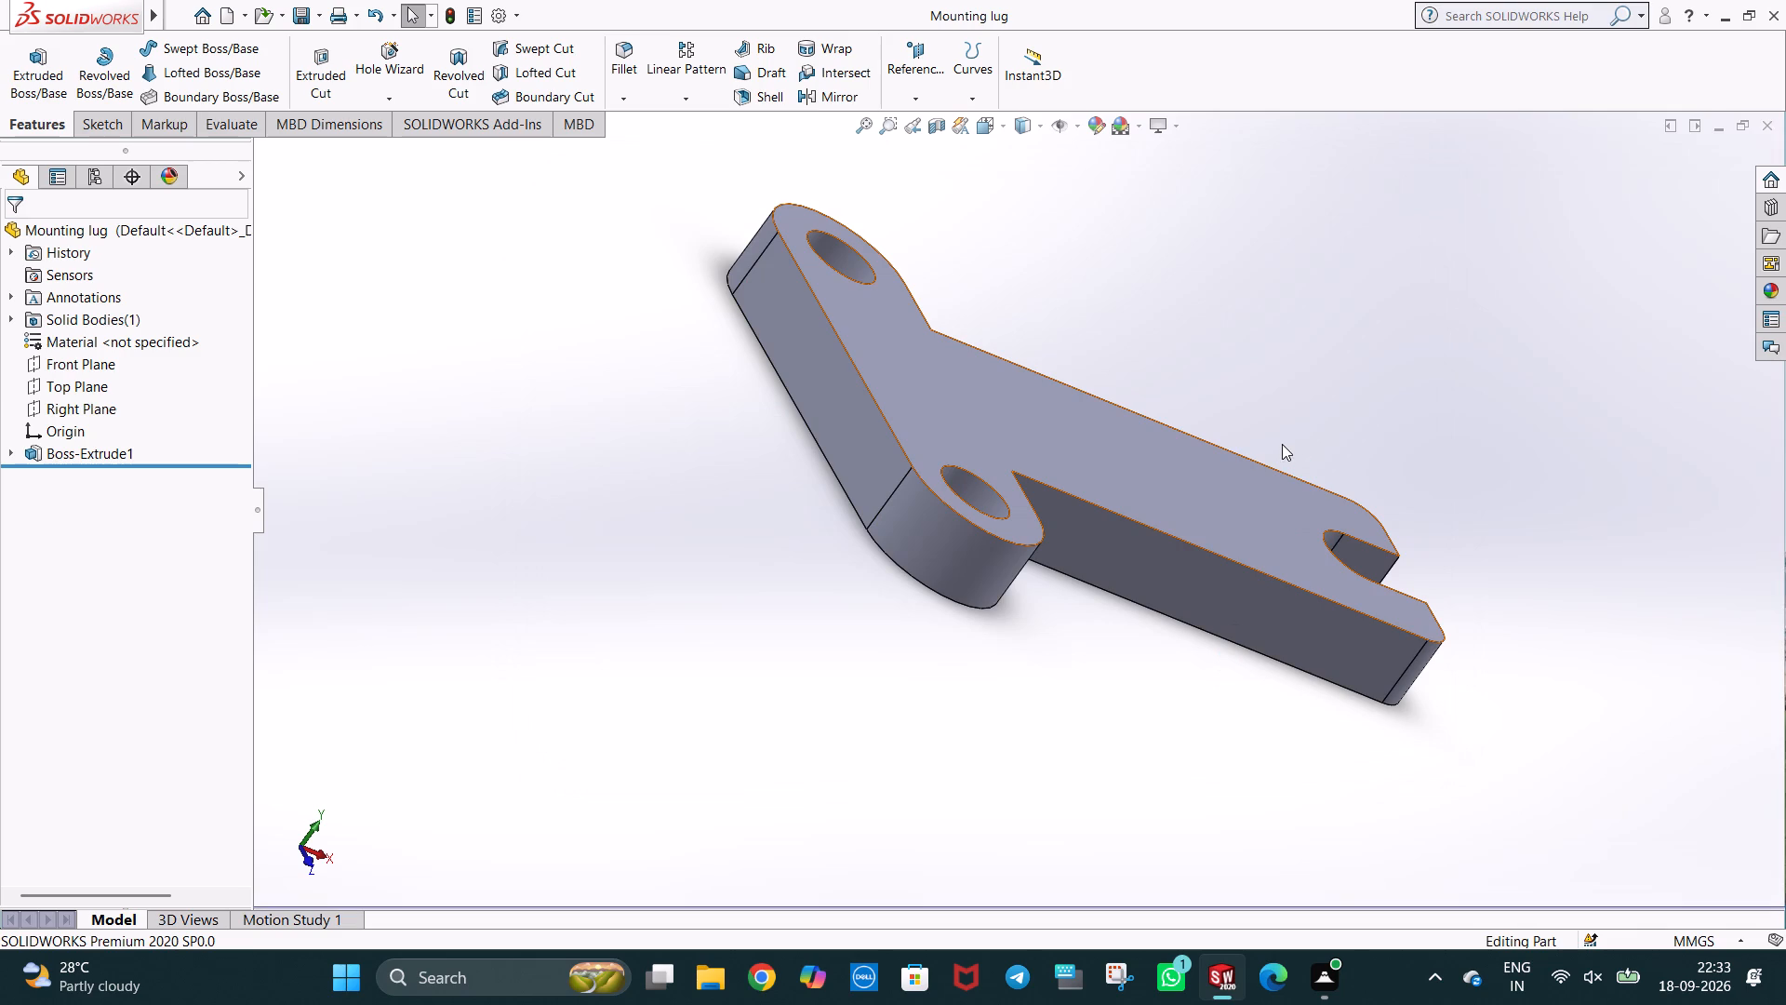
{"action": "key", "text": "ctrl+s"}
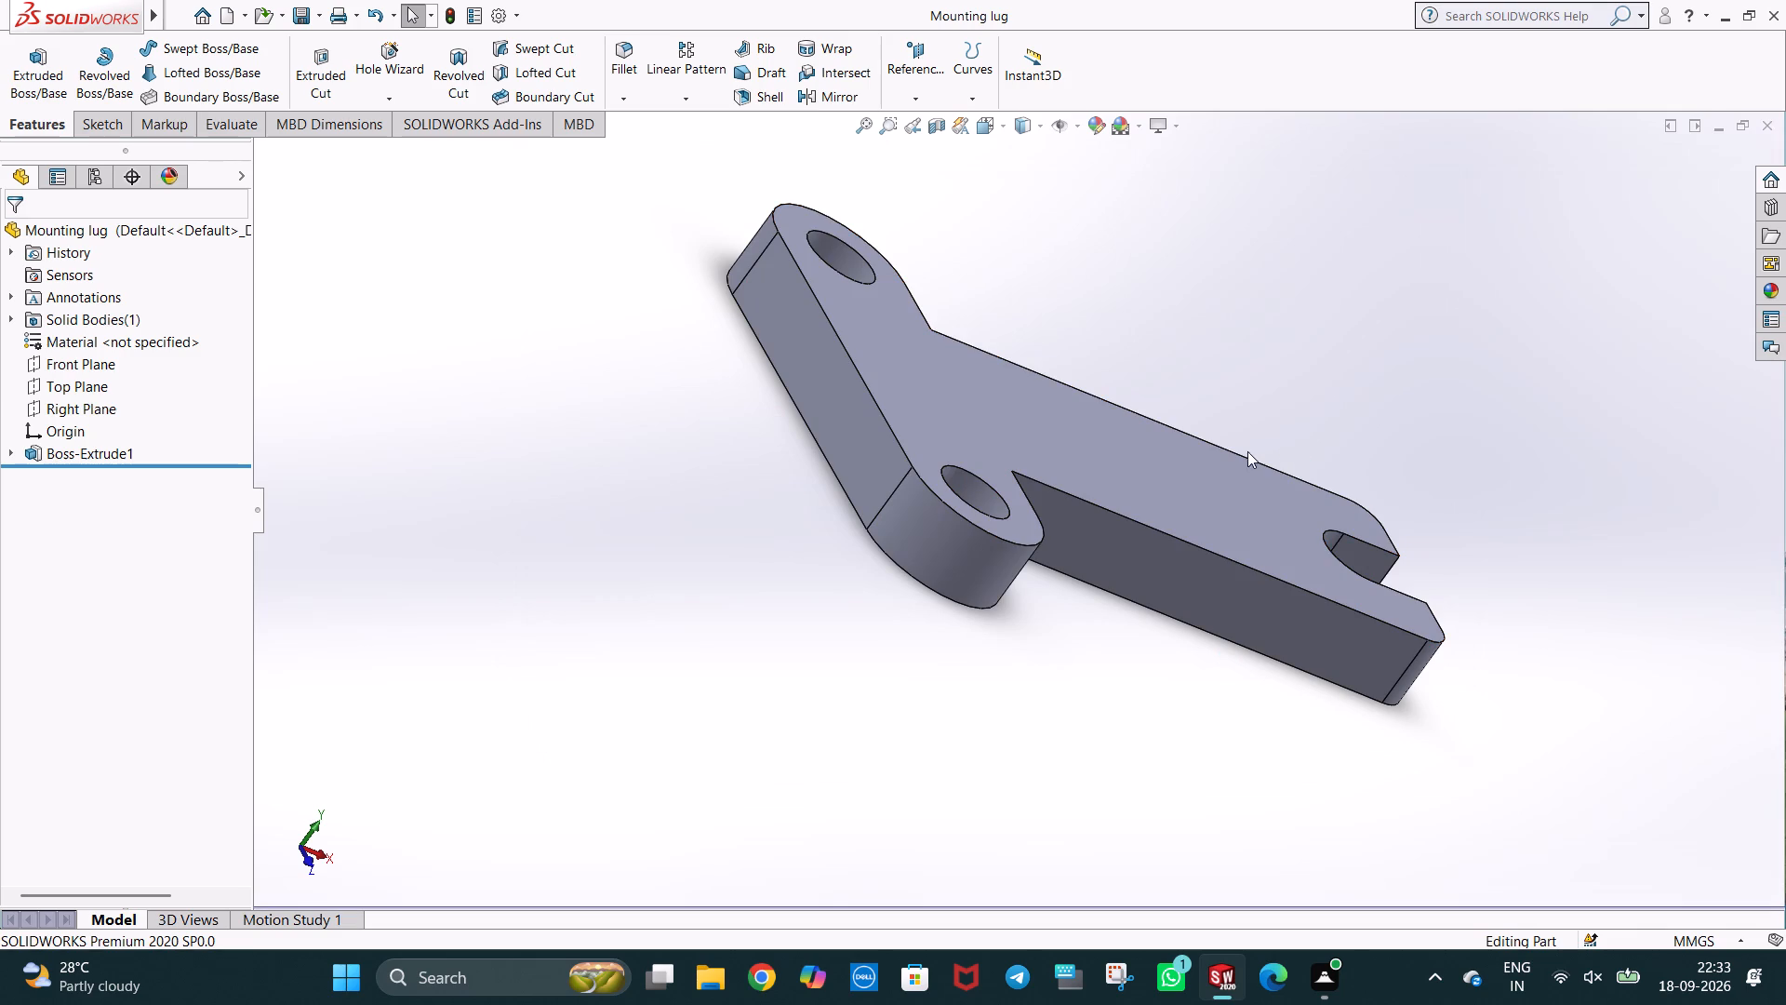
{"action": "left_click", "coordinate": [1206, 368]}
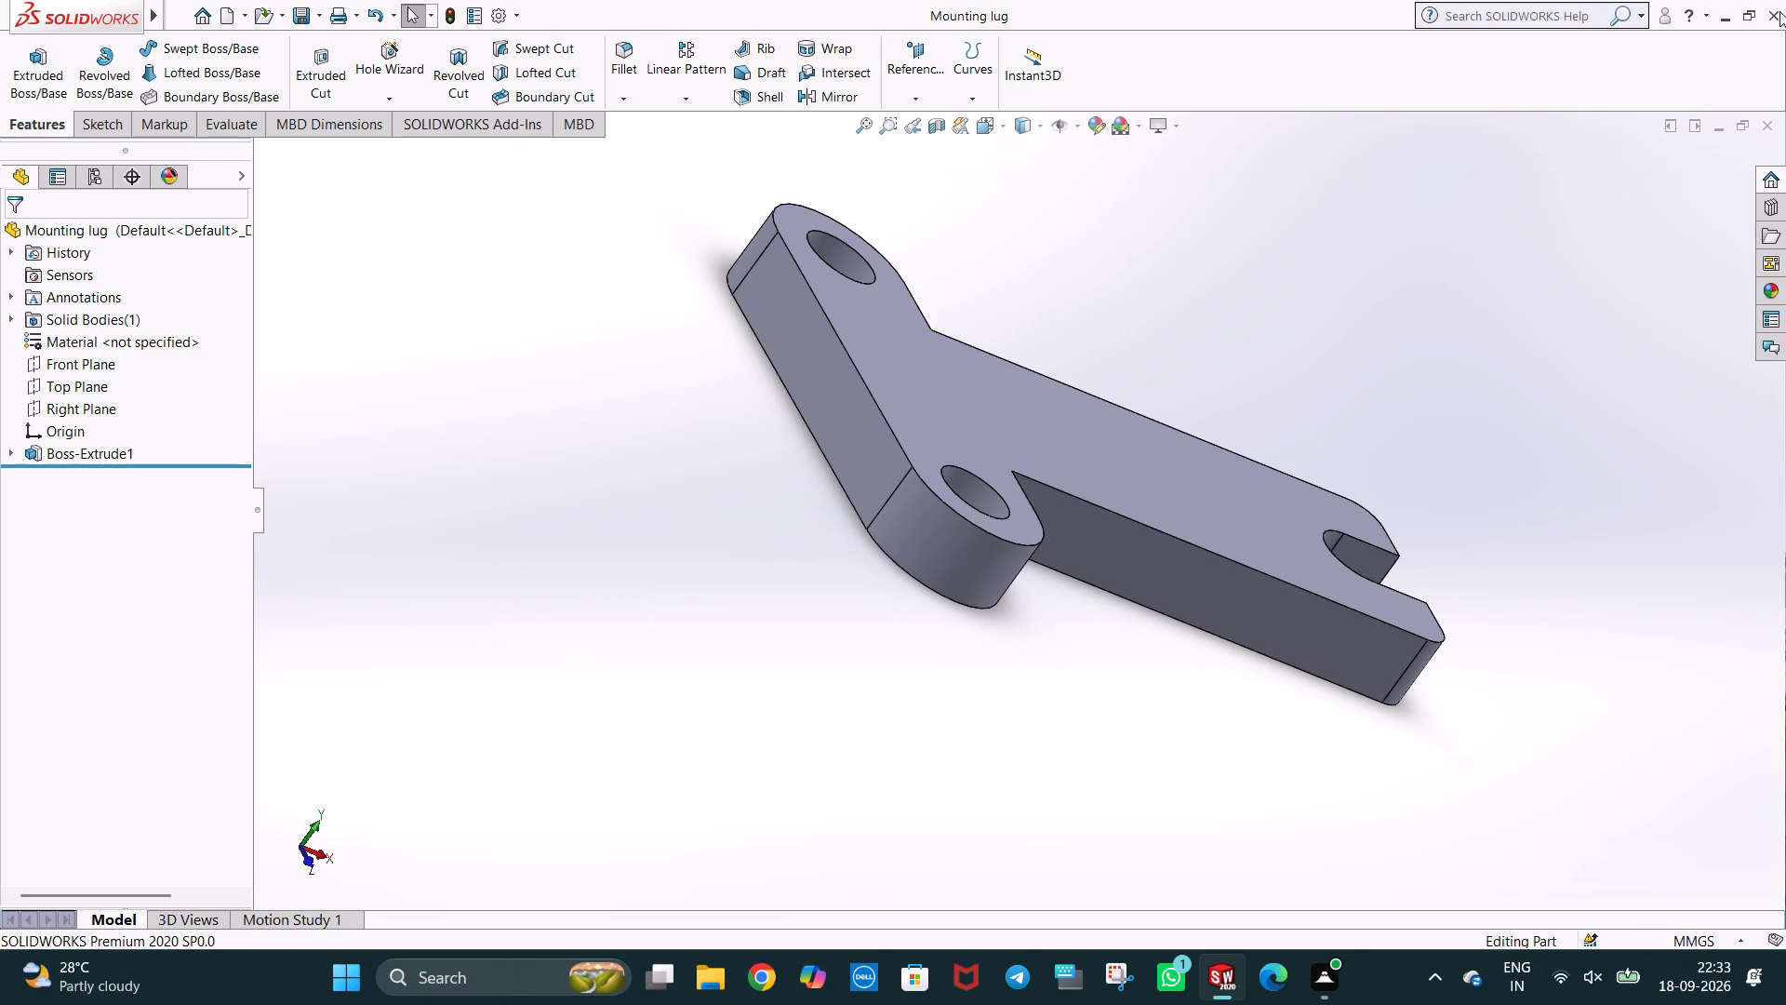
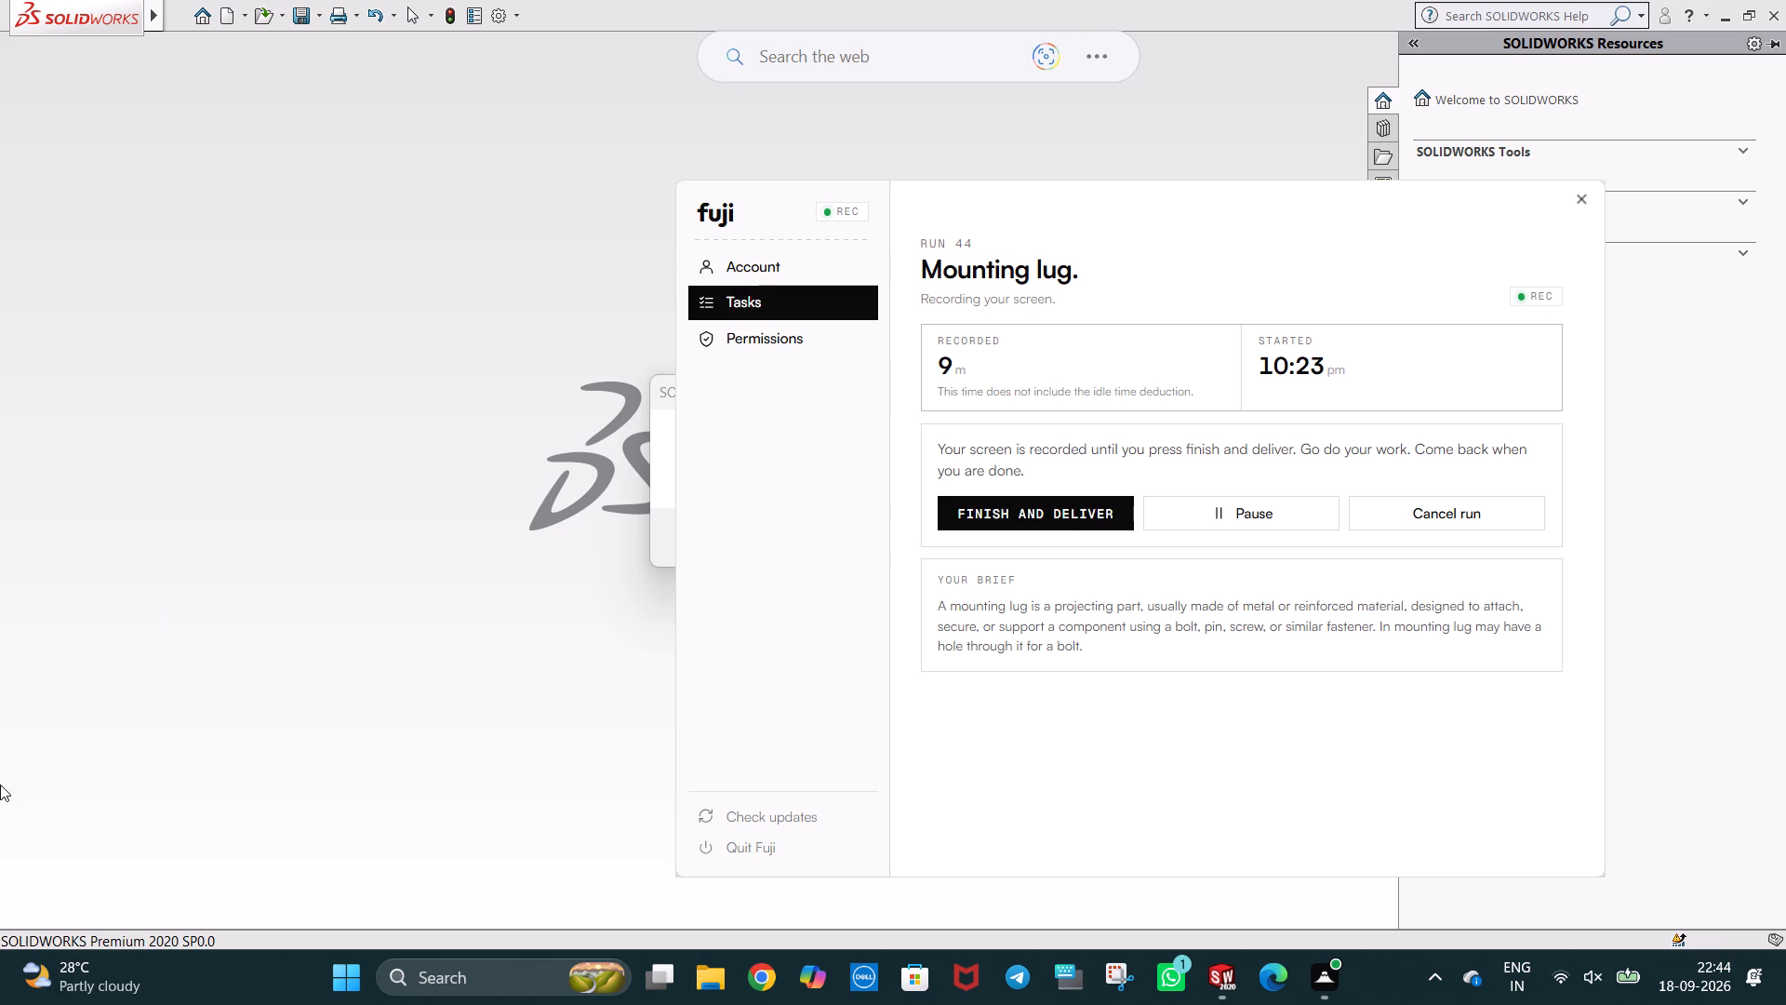
Return to the SOLIDWORKS window and dismiss the open message about the Actuator arm part file.
{"action": "left_click", "coordinate": [1118, 109]}
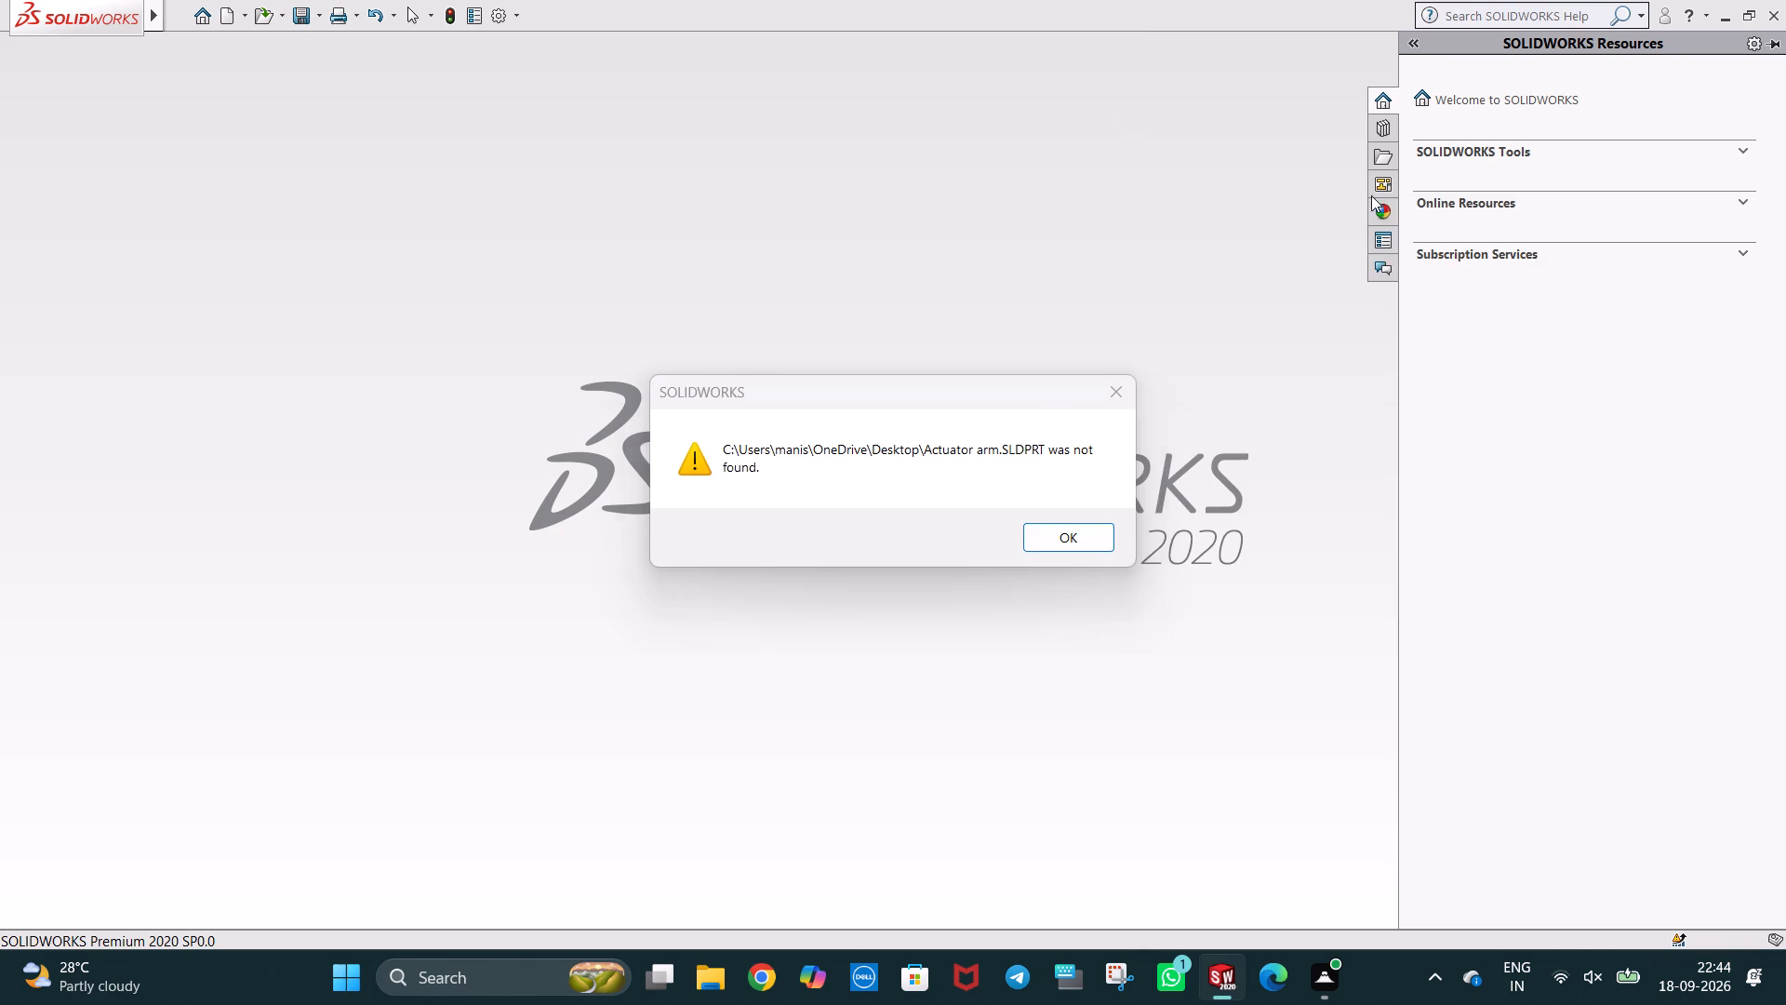
{"action": "left_click", "coordinate": [1062, 546]}
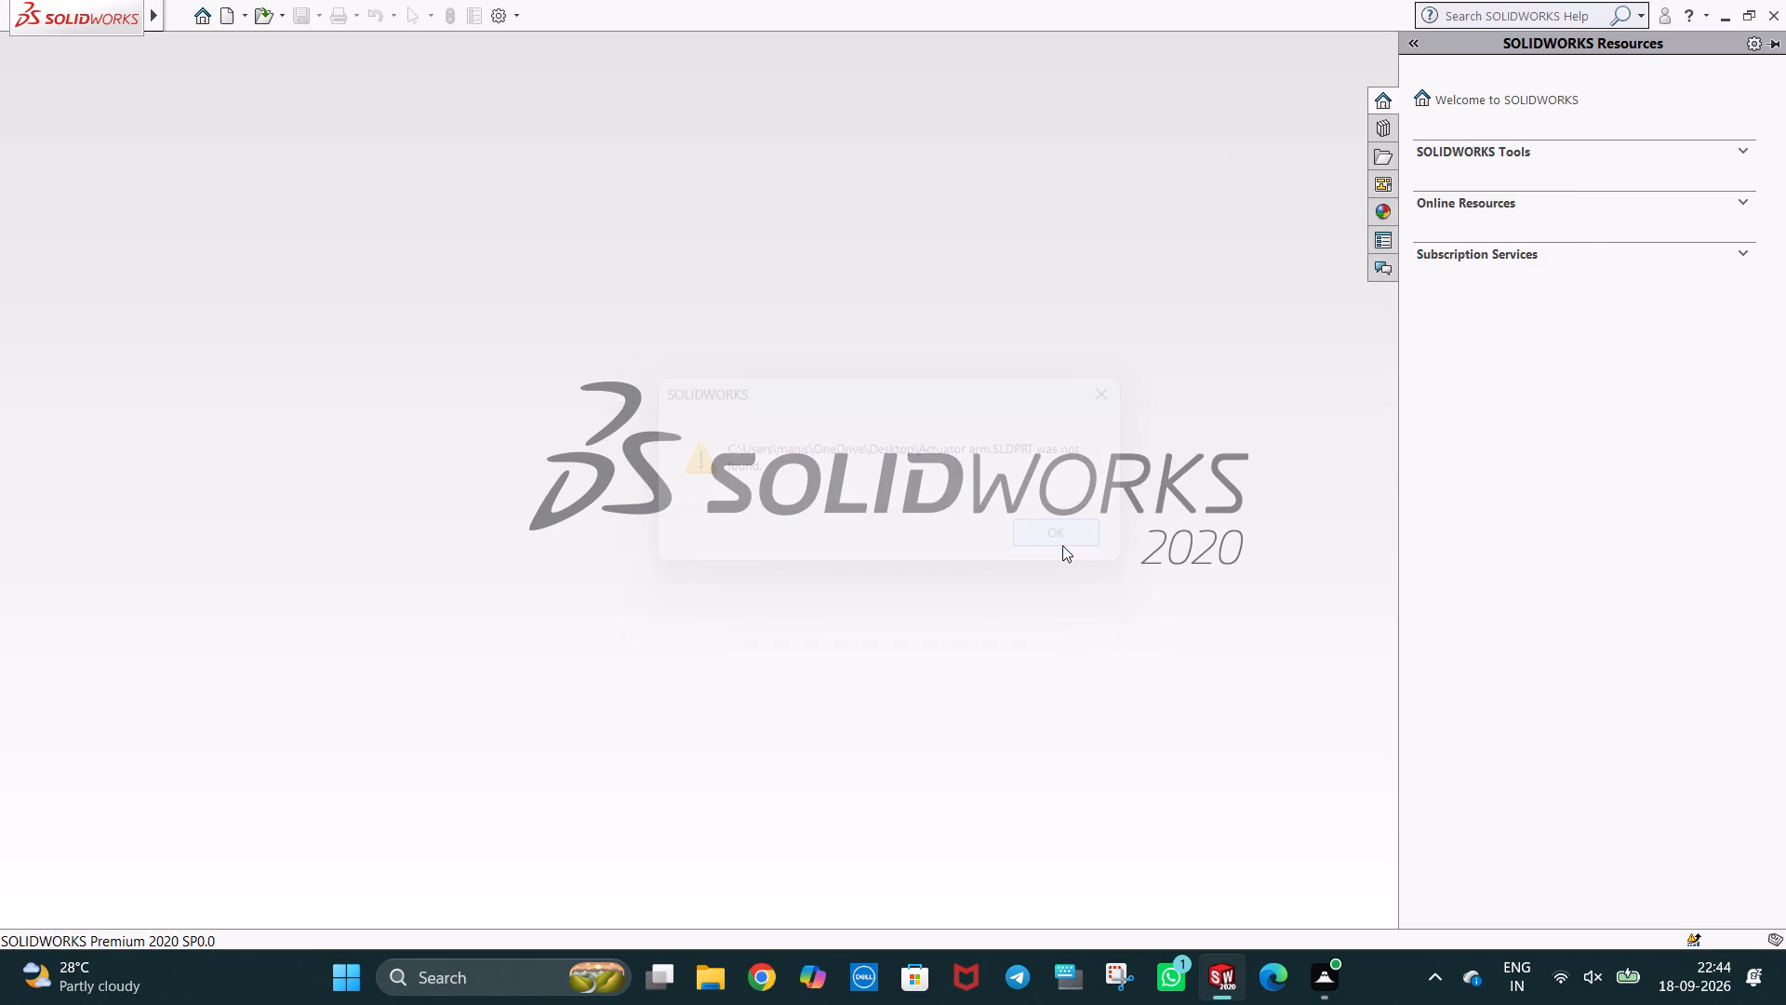
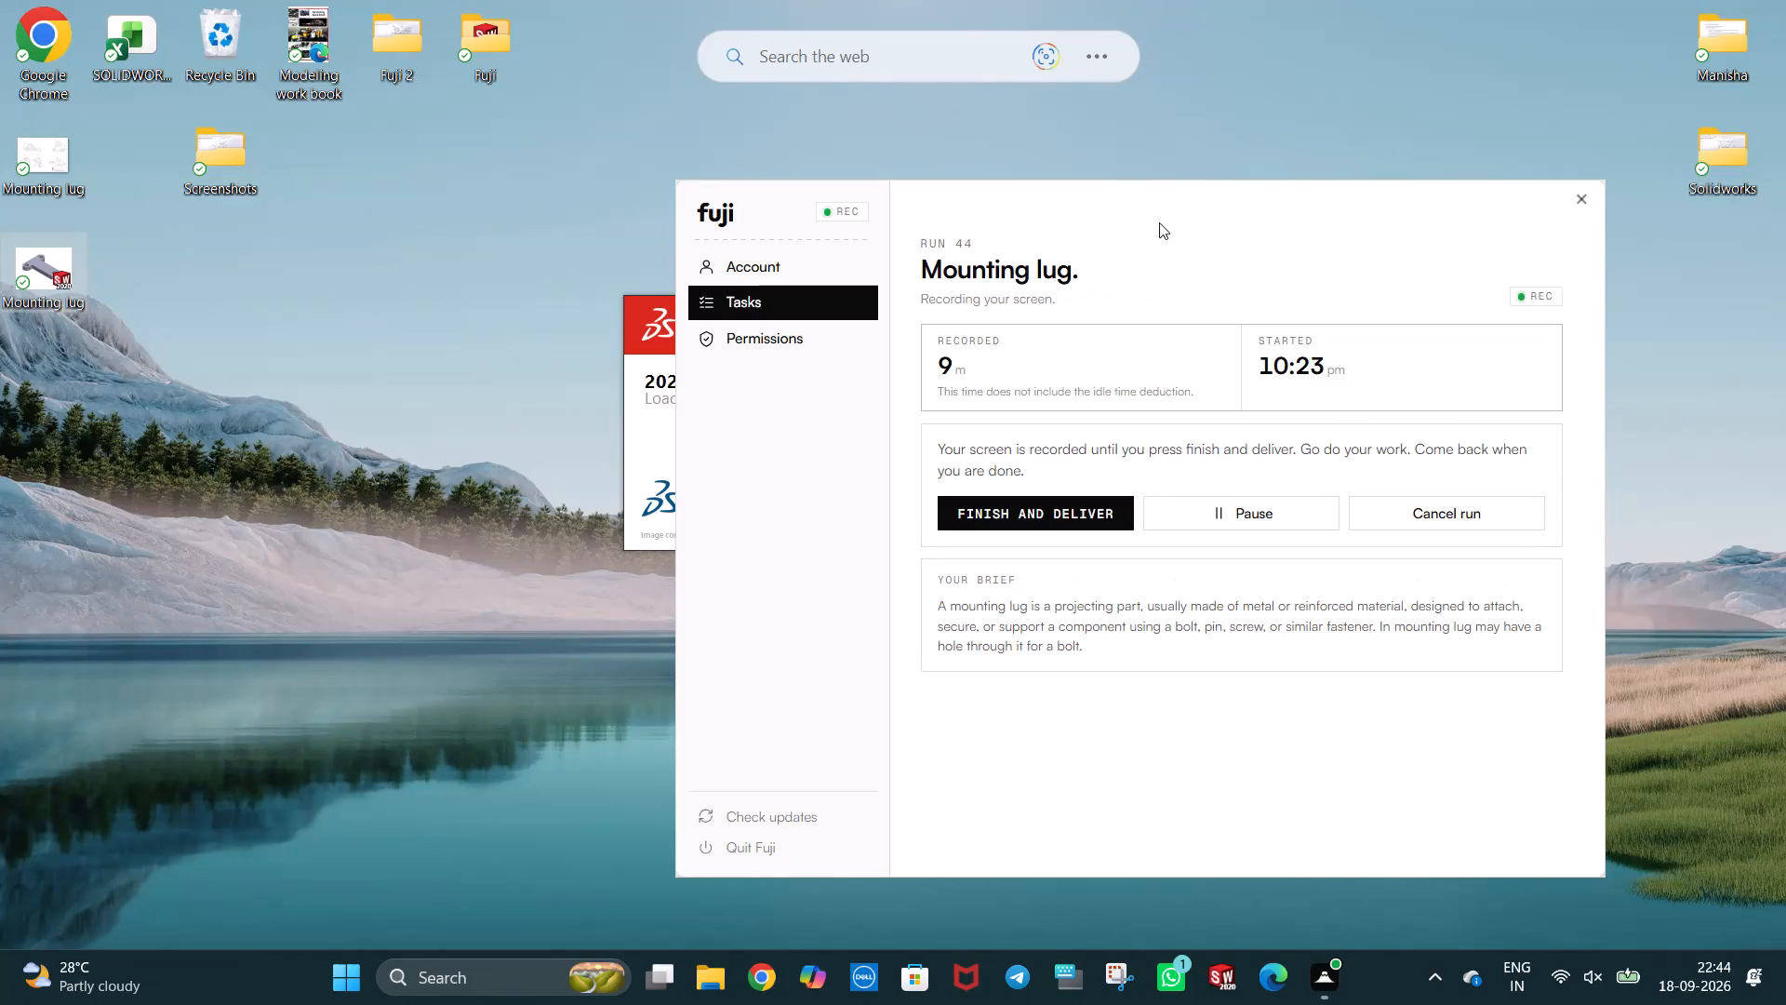
Bring the SOLIDWORKS window with the Mounting lug part to the front.
{"action": "left_click", "coordinate": [1226, 128]}
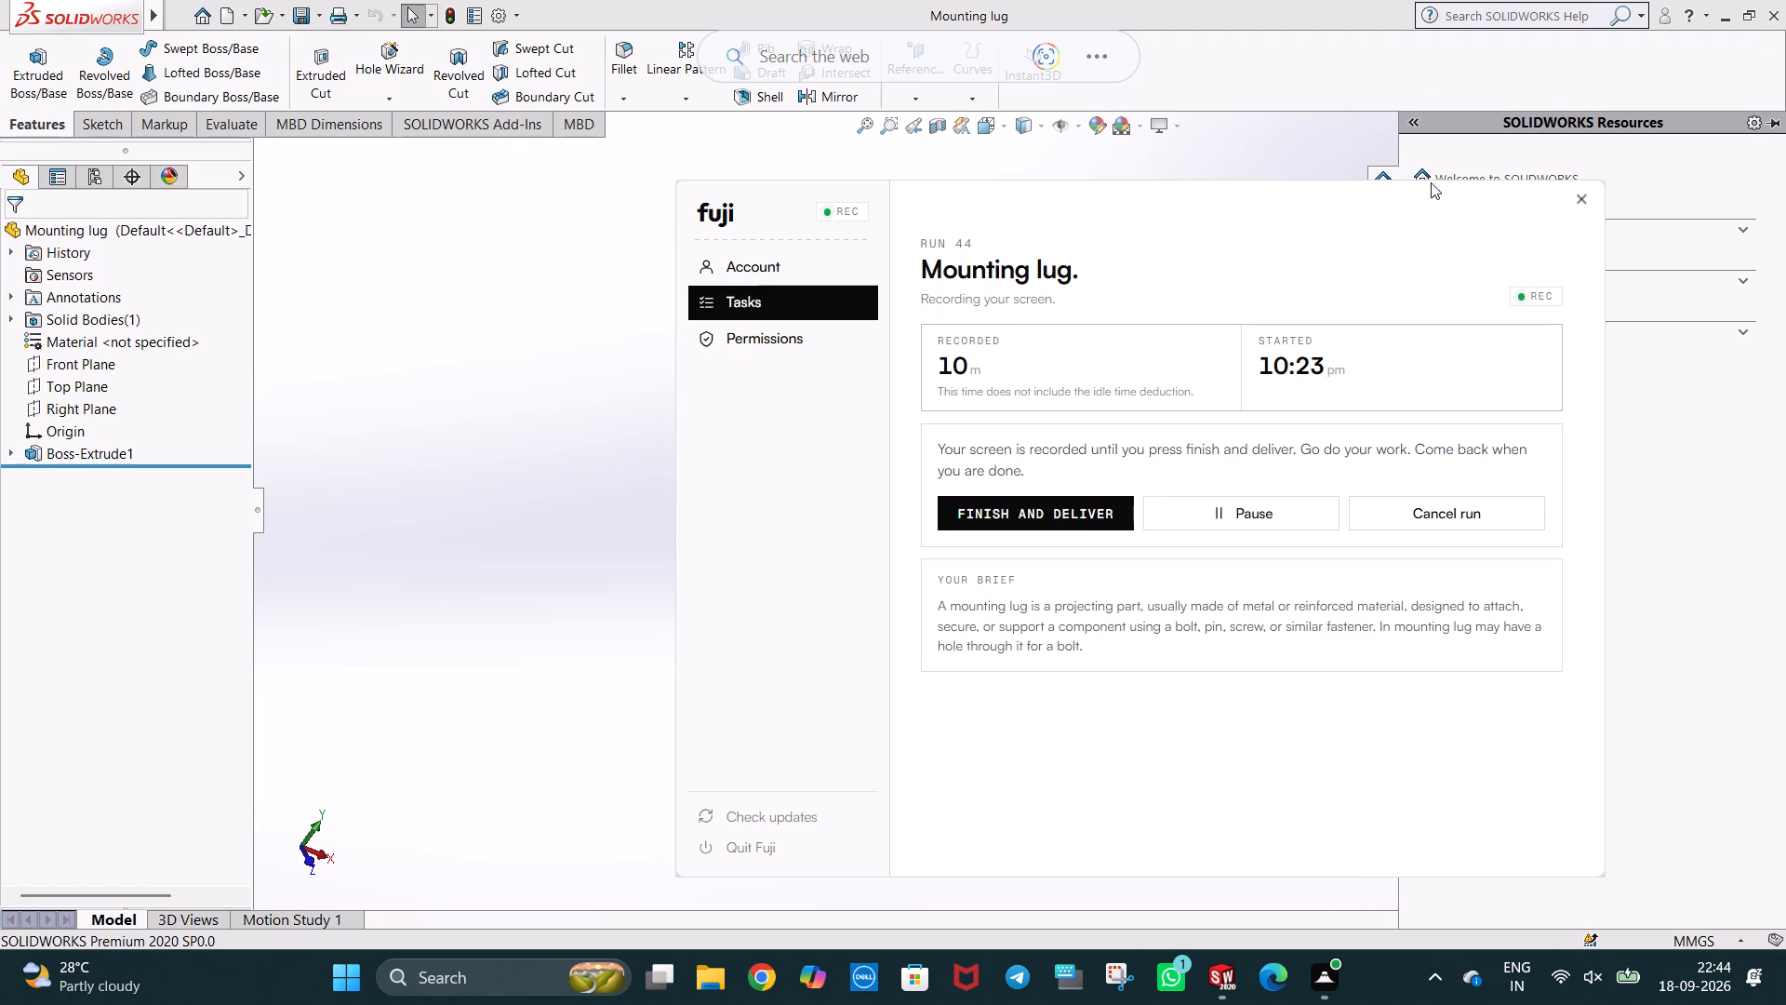
{"action": "left_click", "coordinate": [1303, 152]}
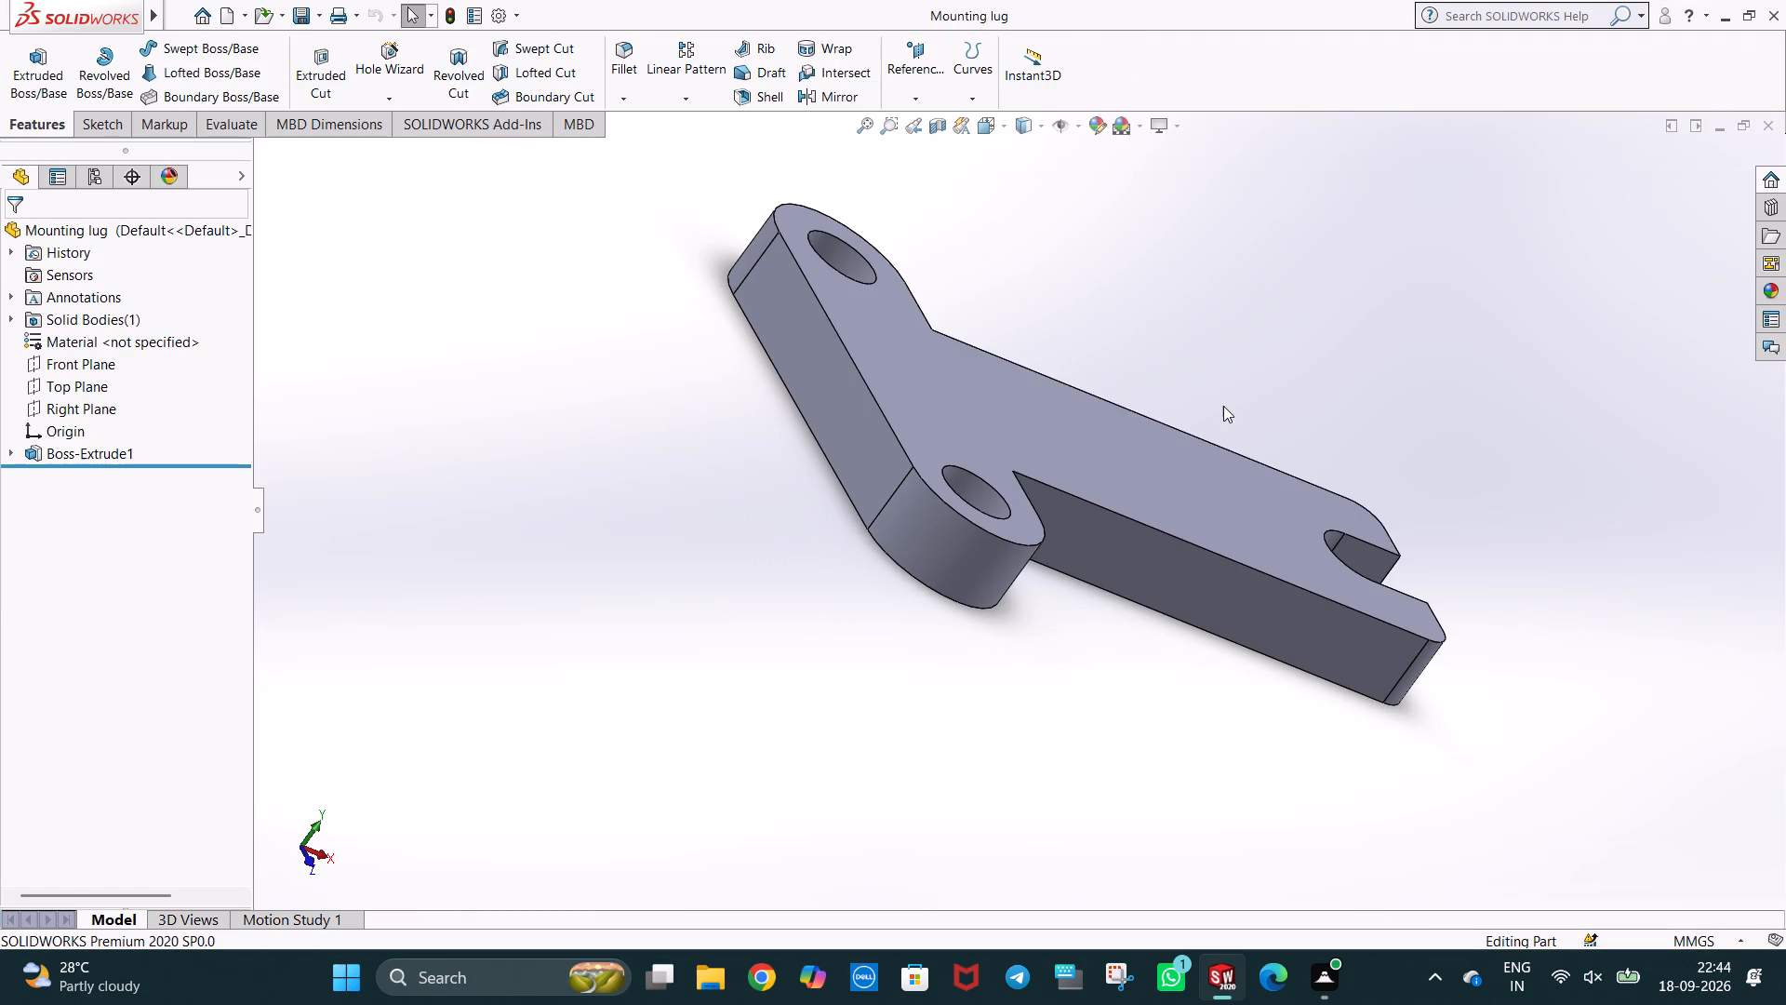
Examine the extruded mounting lug in isometric and front views and from several angles around it.
{"action": "key", "text": "ctrl+7"}
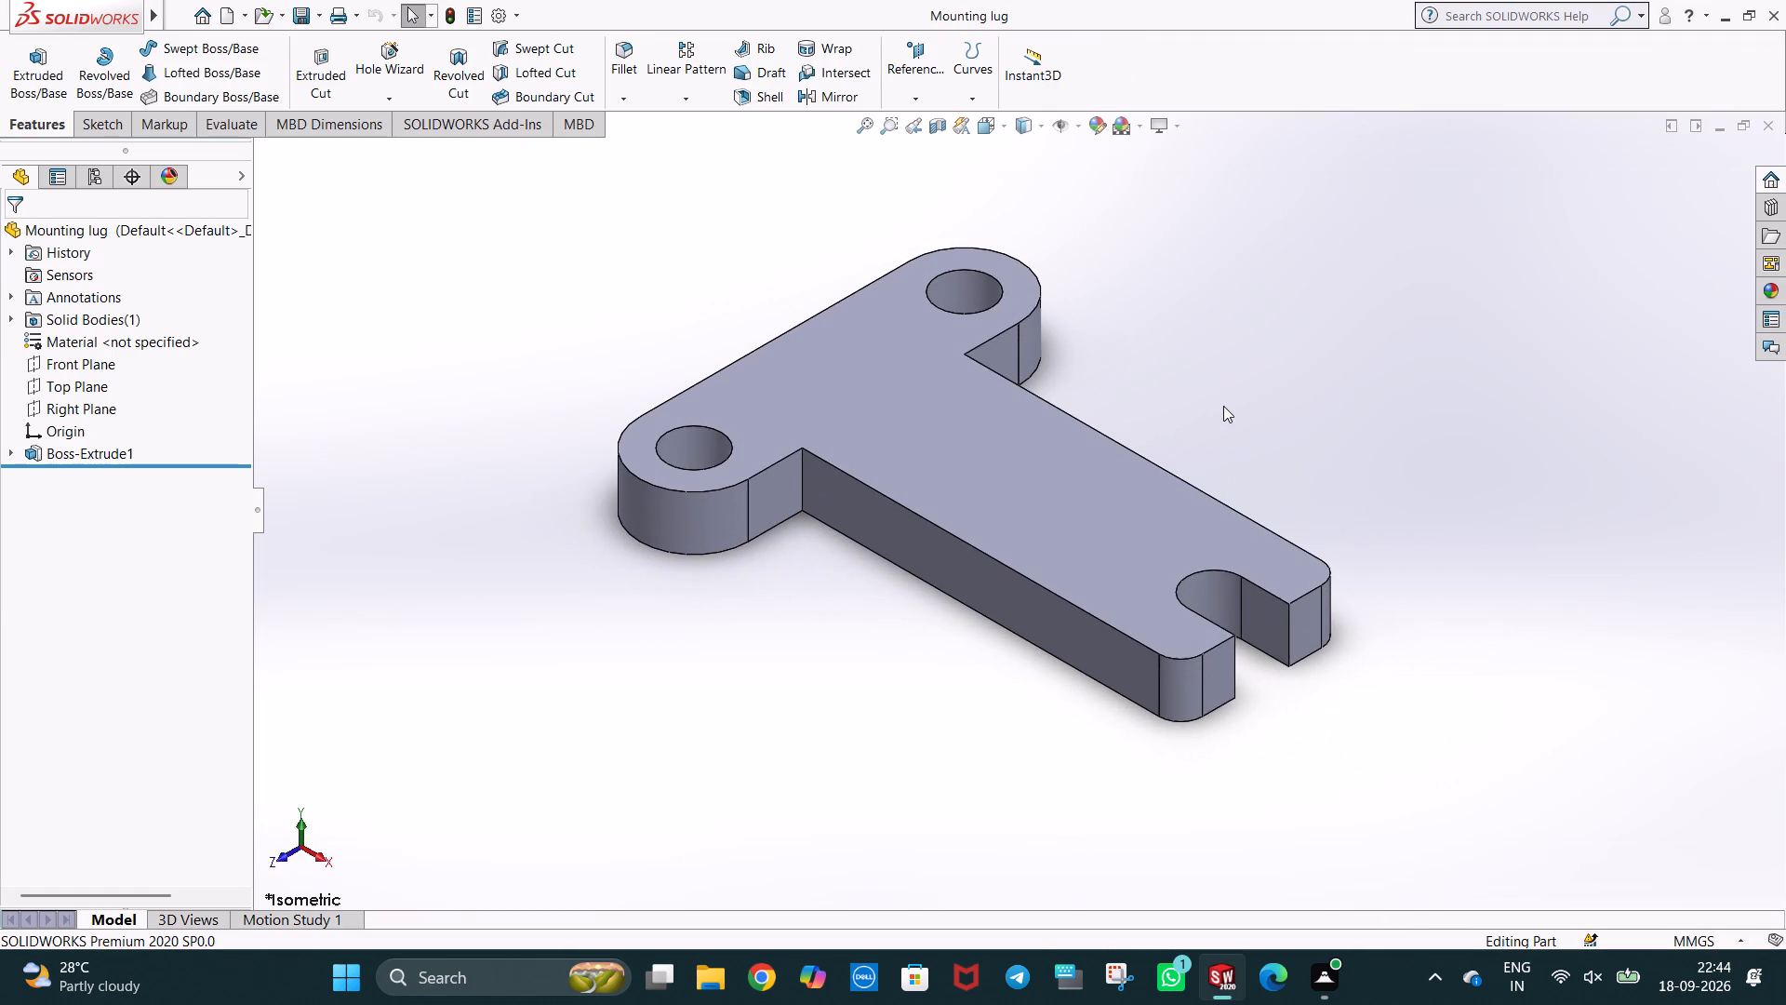
{"action": "middle_click_drag", "start_coordinate": [578, 316], "coordinate": [556, 375]}
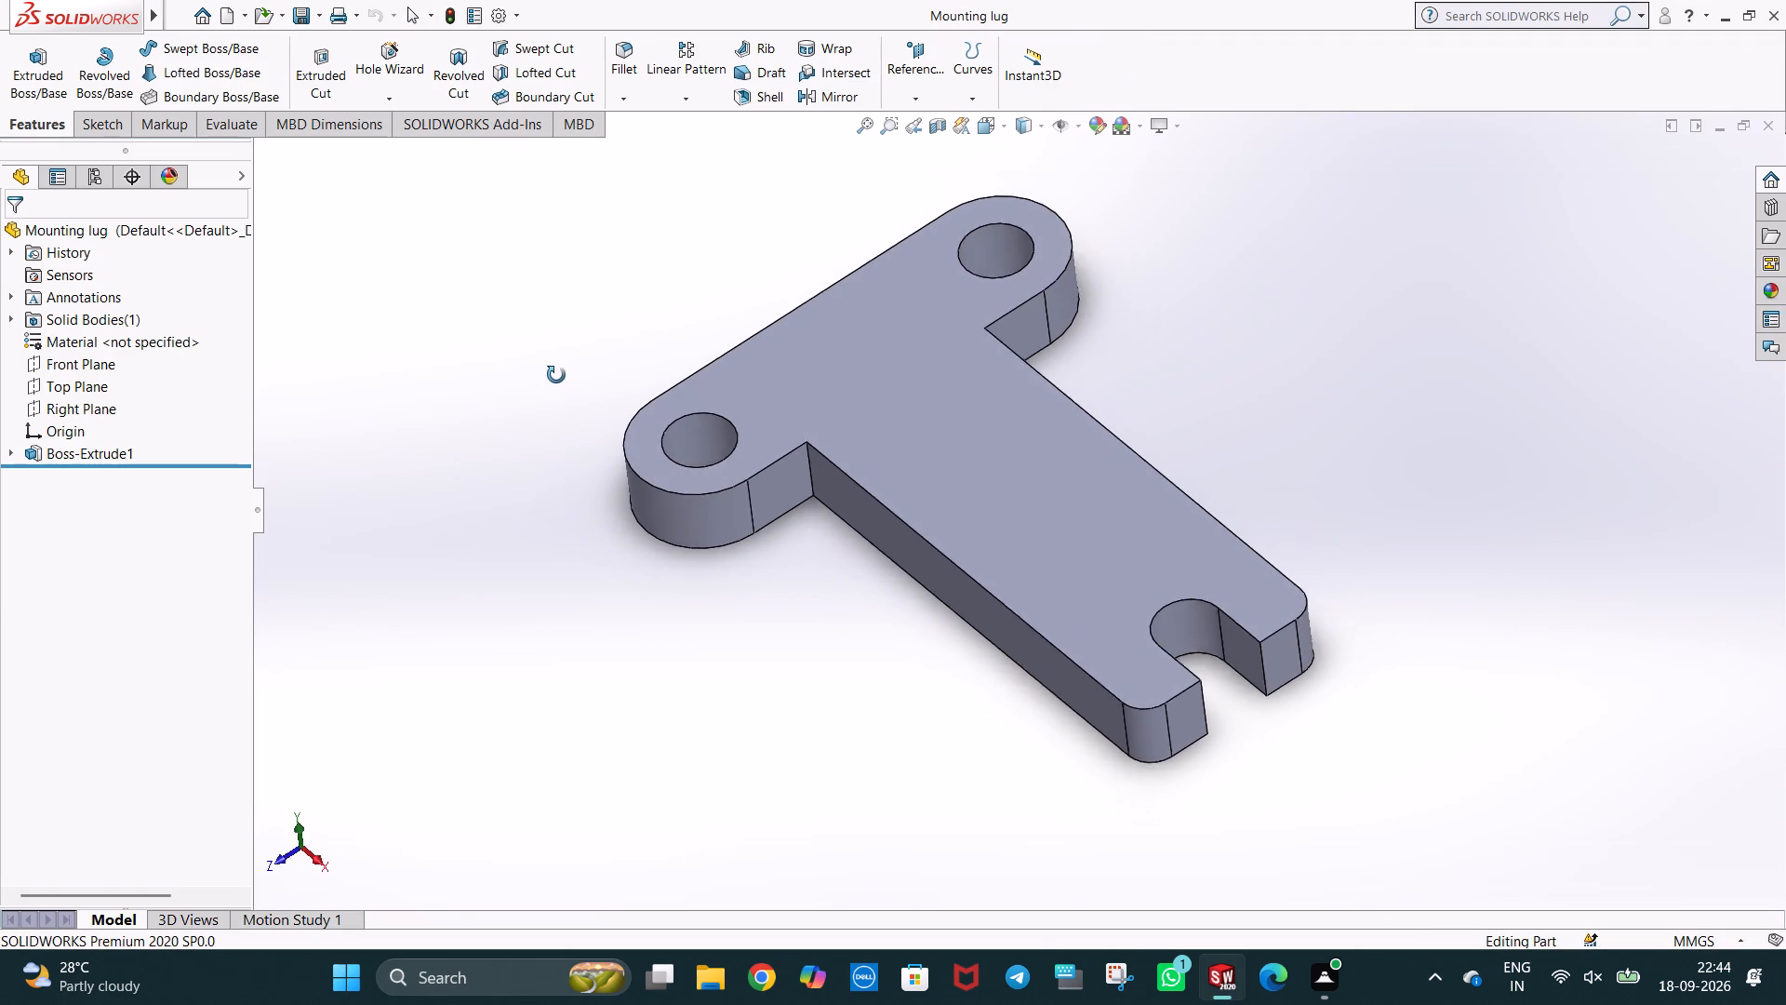
{"action": "middle_click_drag", "start_coordinate": [556, 375], "coordinate": [563, 396]}
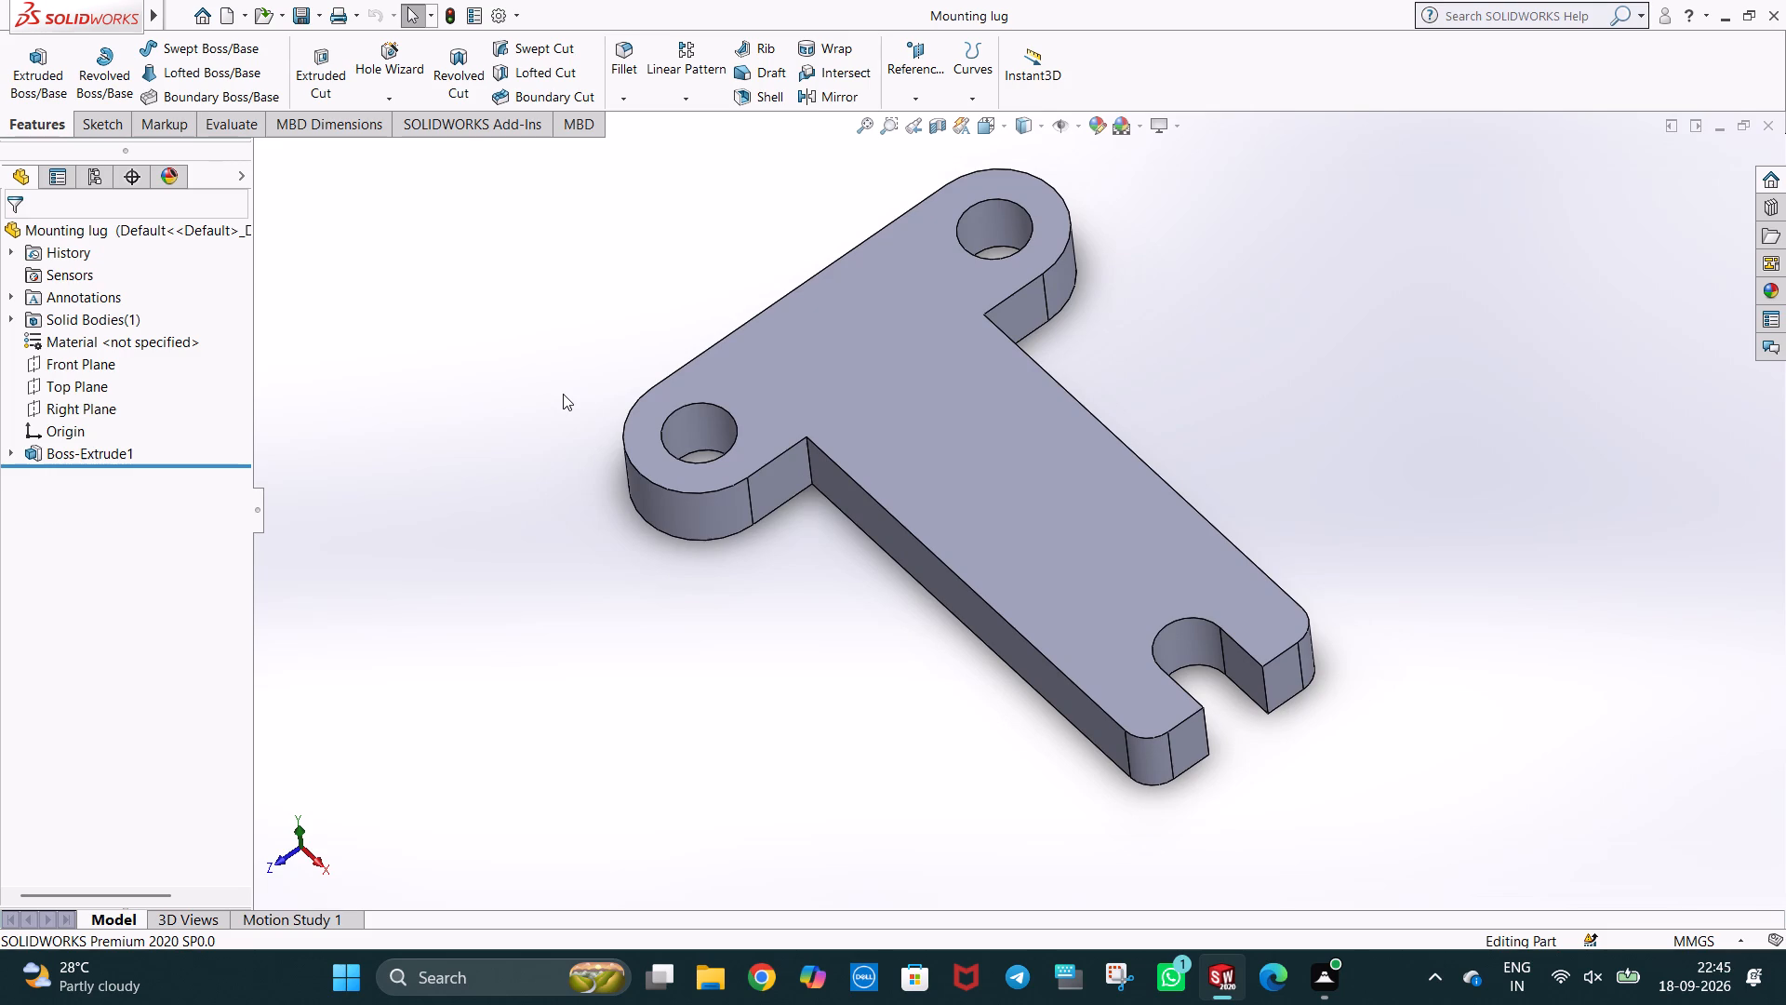
{"action": "key", "text": "ctrl+1"}
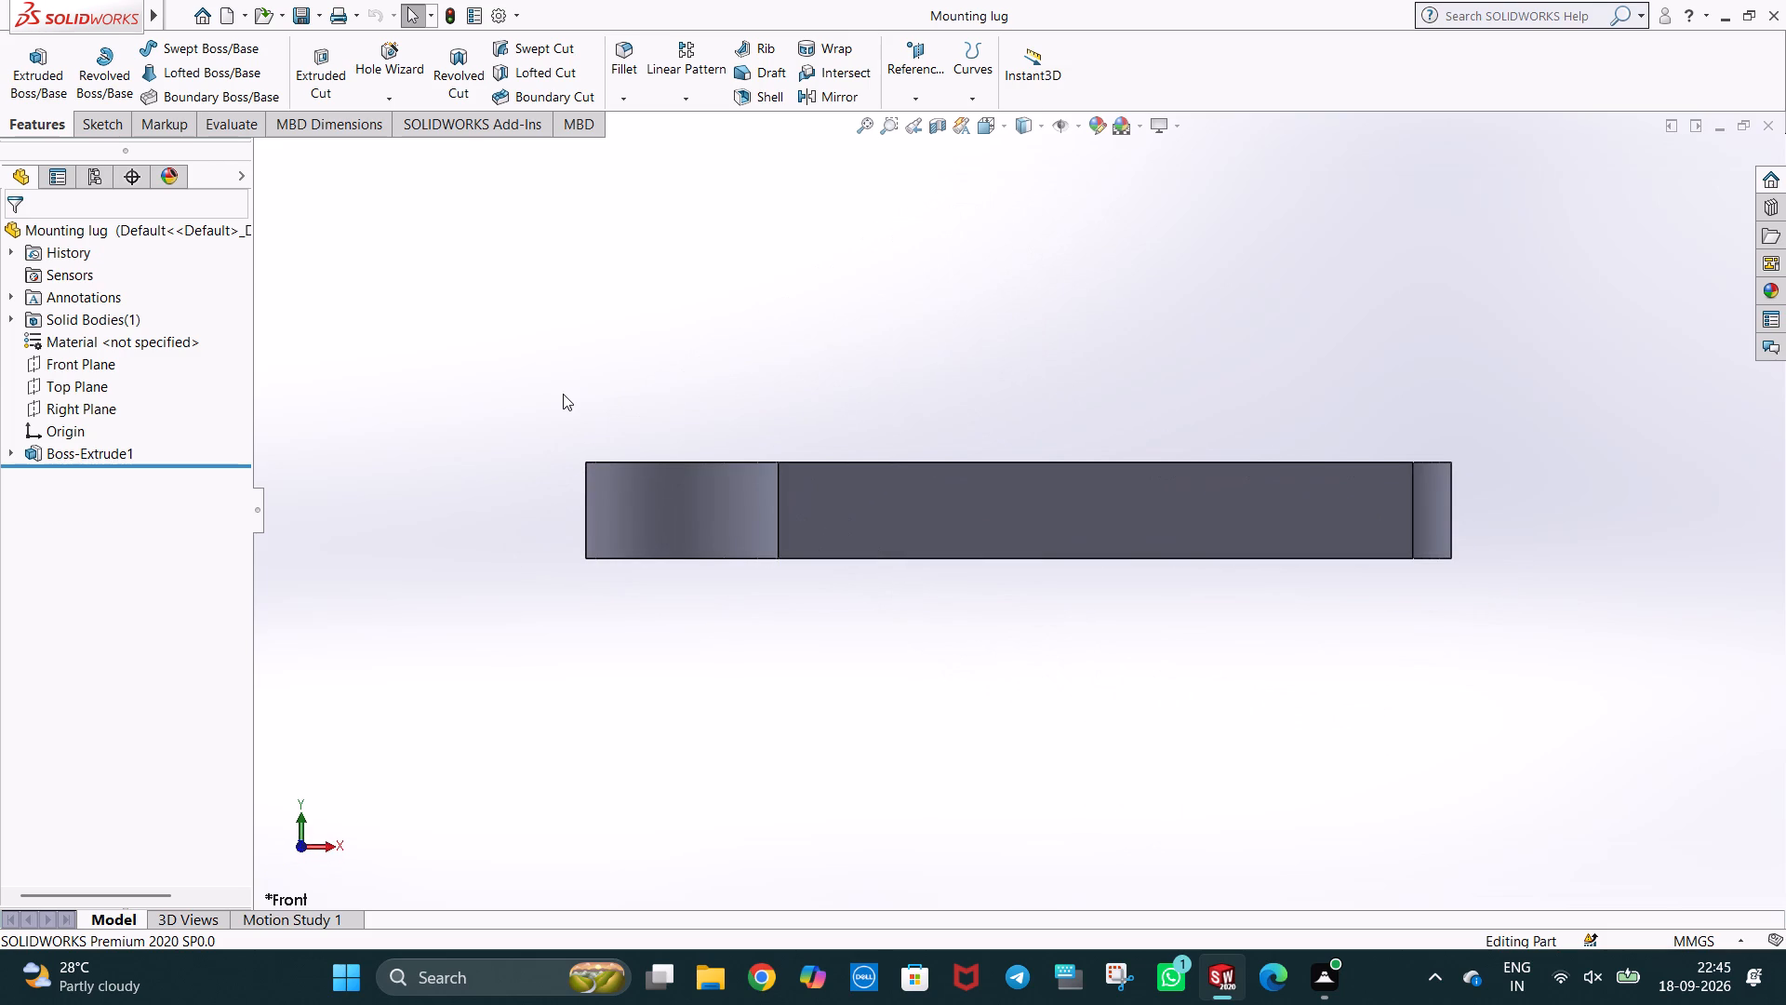
{"action": "scroll", "coordinate": [827, 504], "scroll_direction": "up", "scroll_amount": 1}
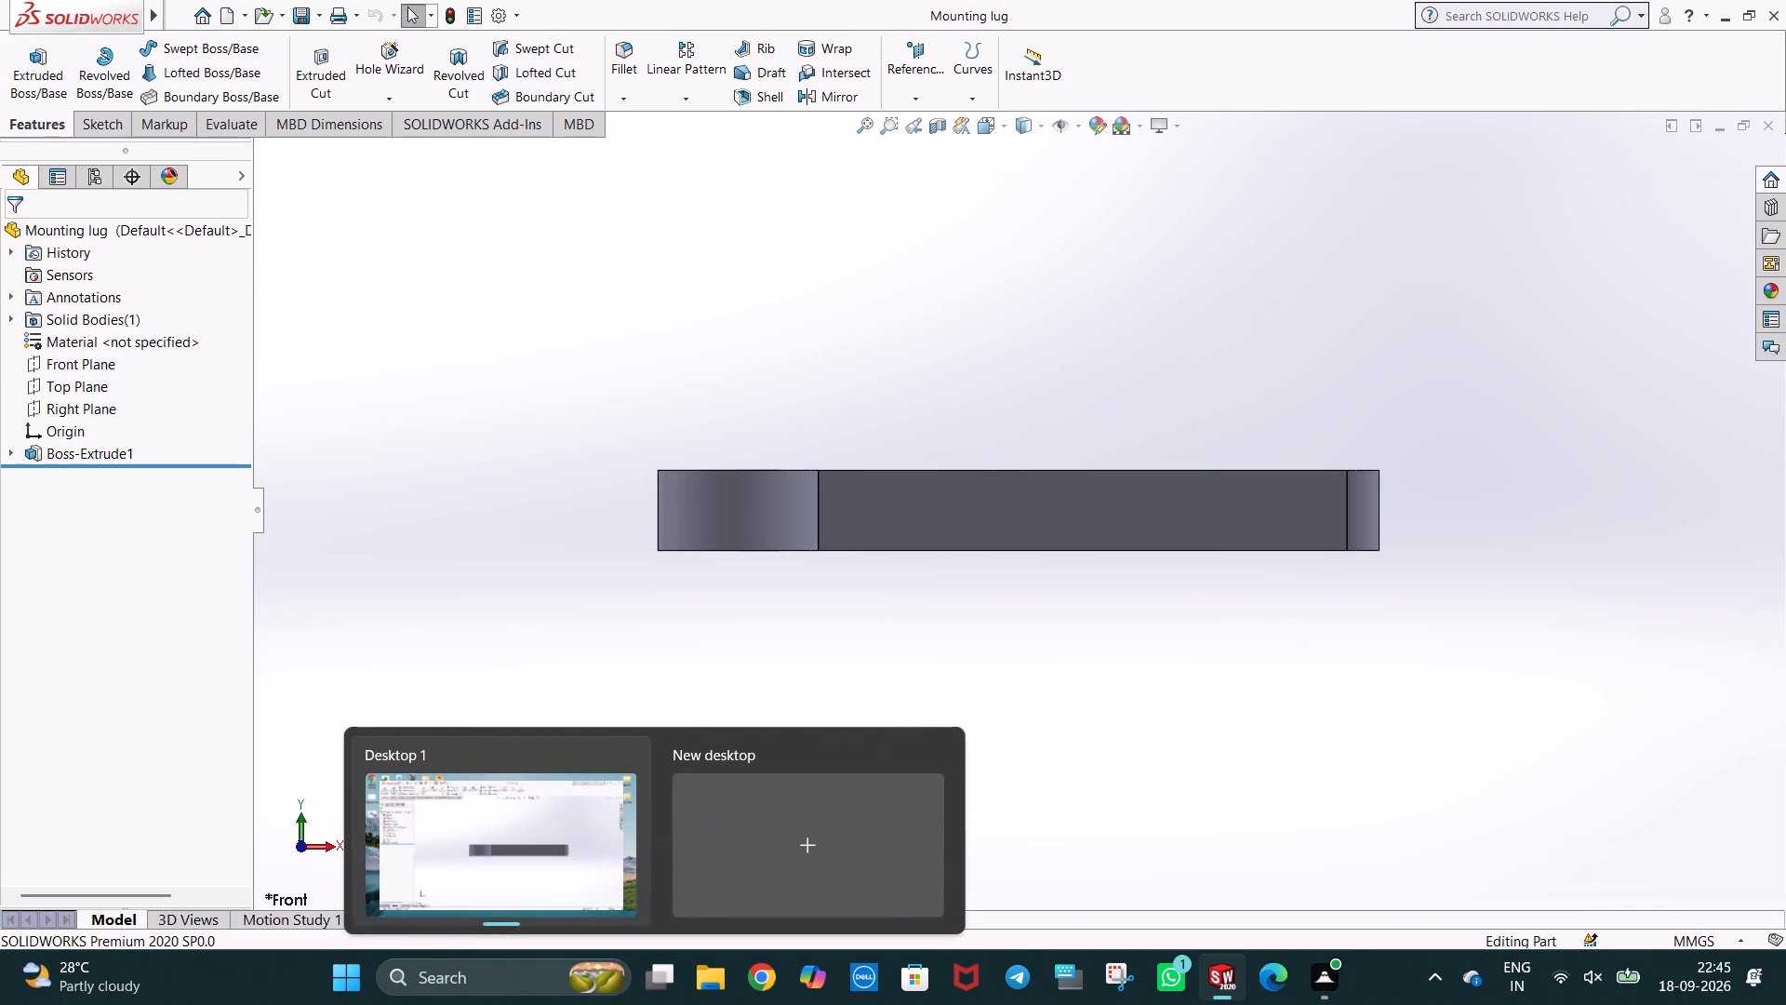
{"action": "middle_click_drag", "start_coordinate": [1312, 689], "coordinate": [1286, 787]}
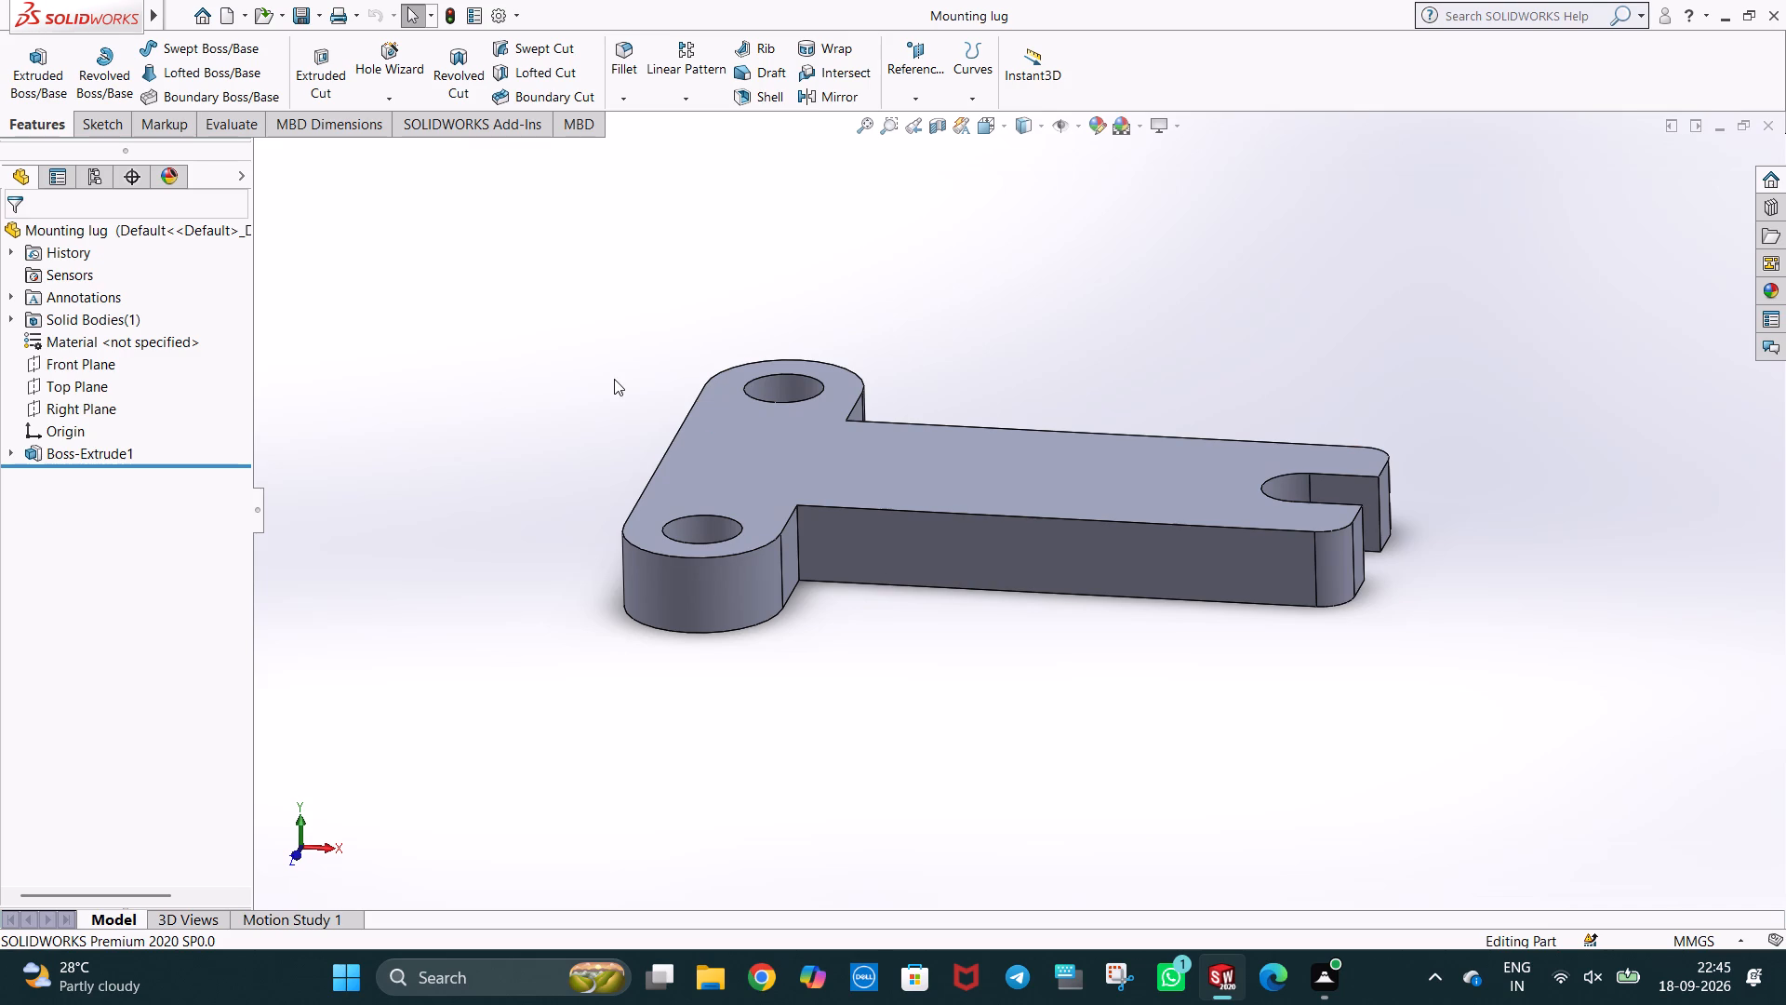
{"action": "left_click_drag", "start_coordinate": [614, 379], "coordinate": [692, 453]}
{"action": "middle_click_drag", "start_coordinate": [604, 339], "coordinate": [805, 481]}
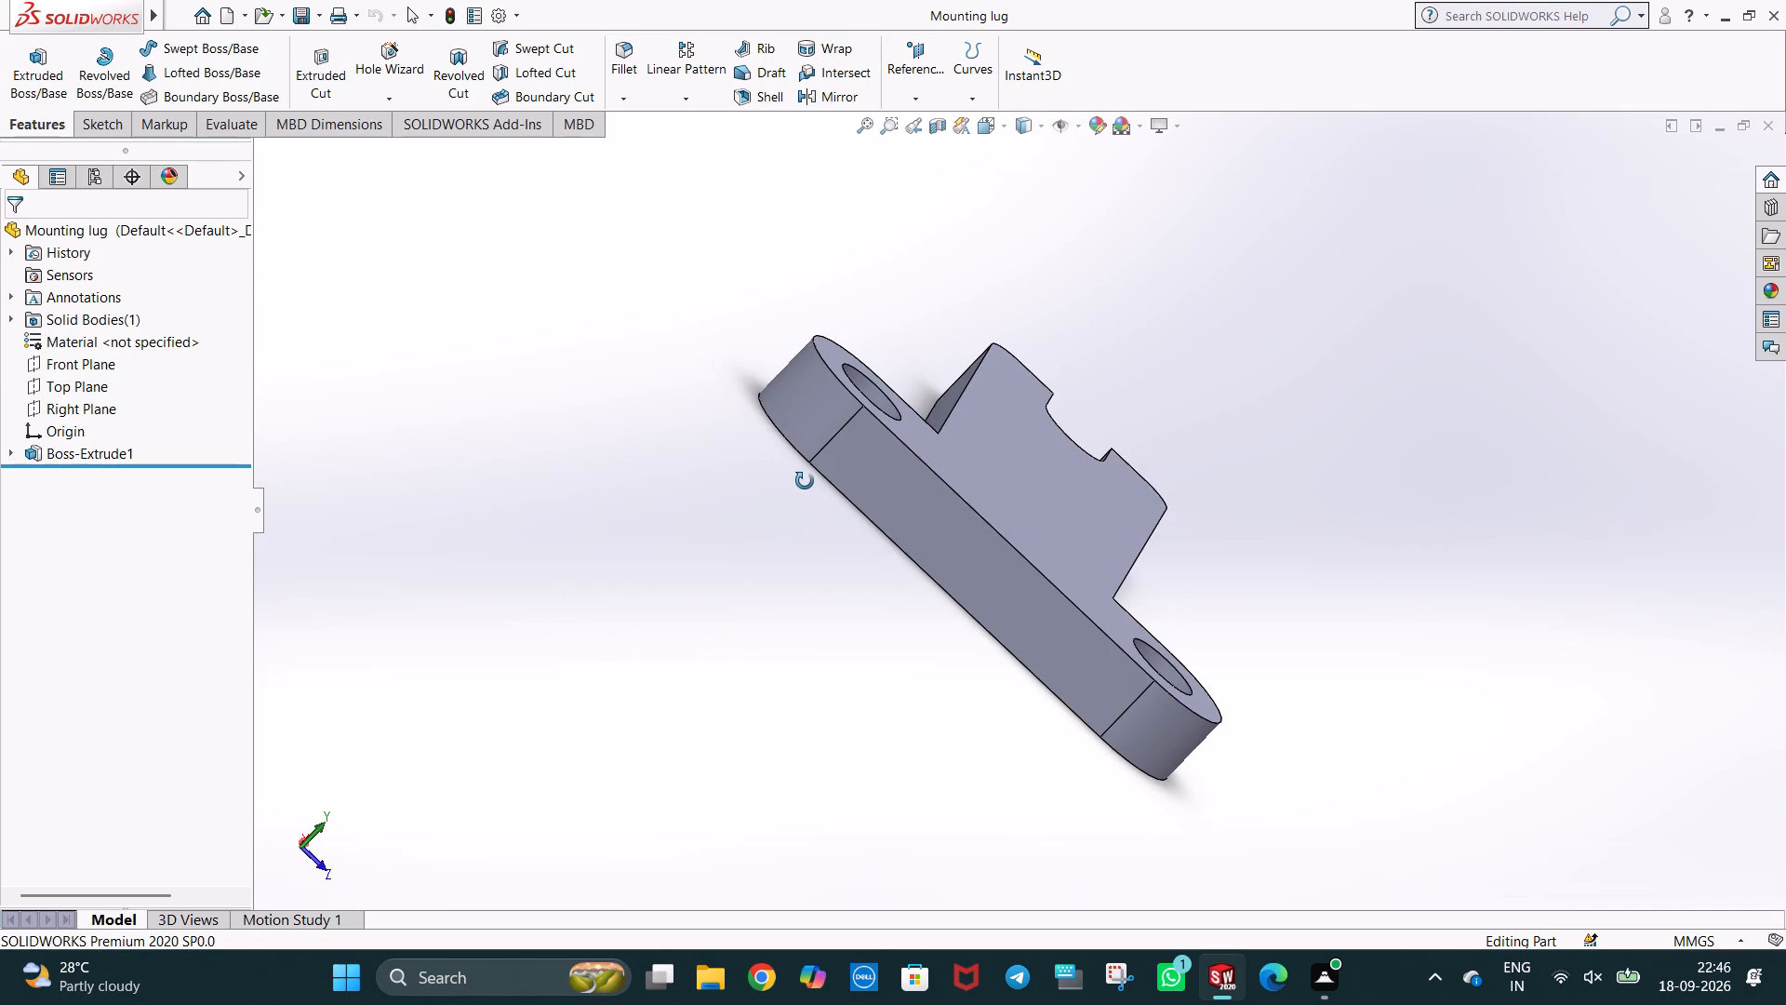
{"action": "middle_click_drag", "start_coordinate": [805, 481], "coordinate": [796, 444]}
{"action": "middle_click_drag", "start_coordinate": [1353, 544], "coordinate": [1354, 476]}
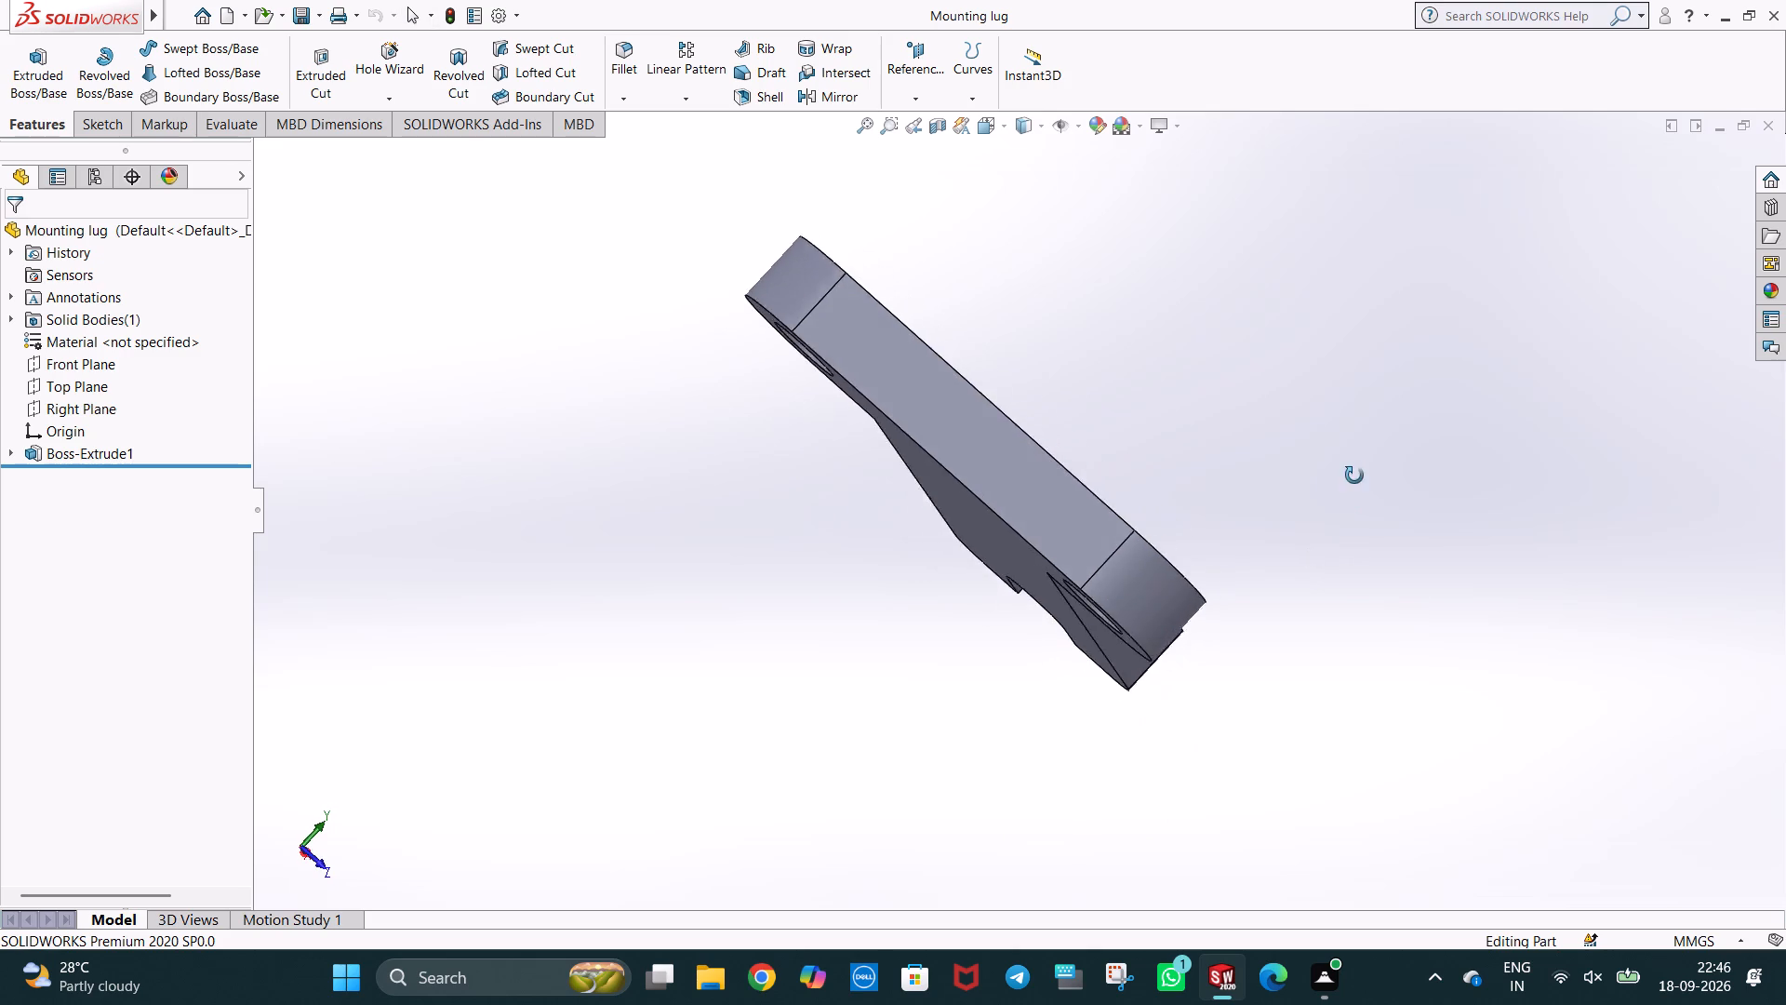
{"action": "middle_click_drag", "start_coordinate": [1354, 476], "coordinate": [1227, 624]}
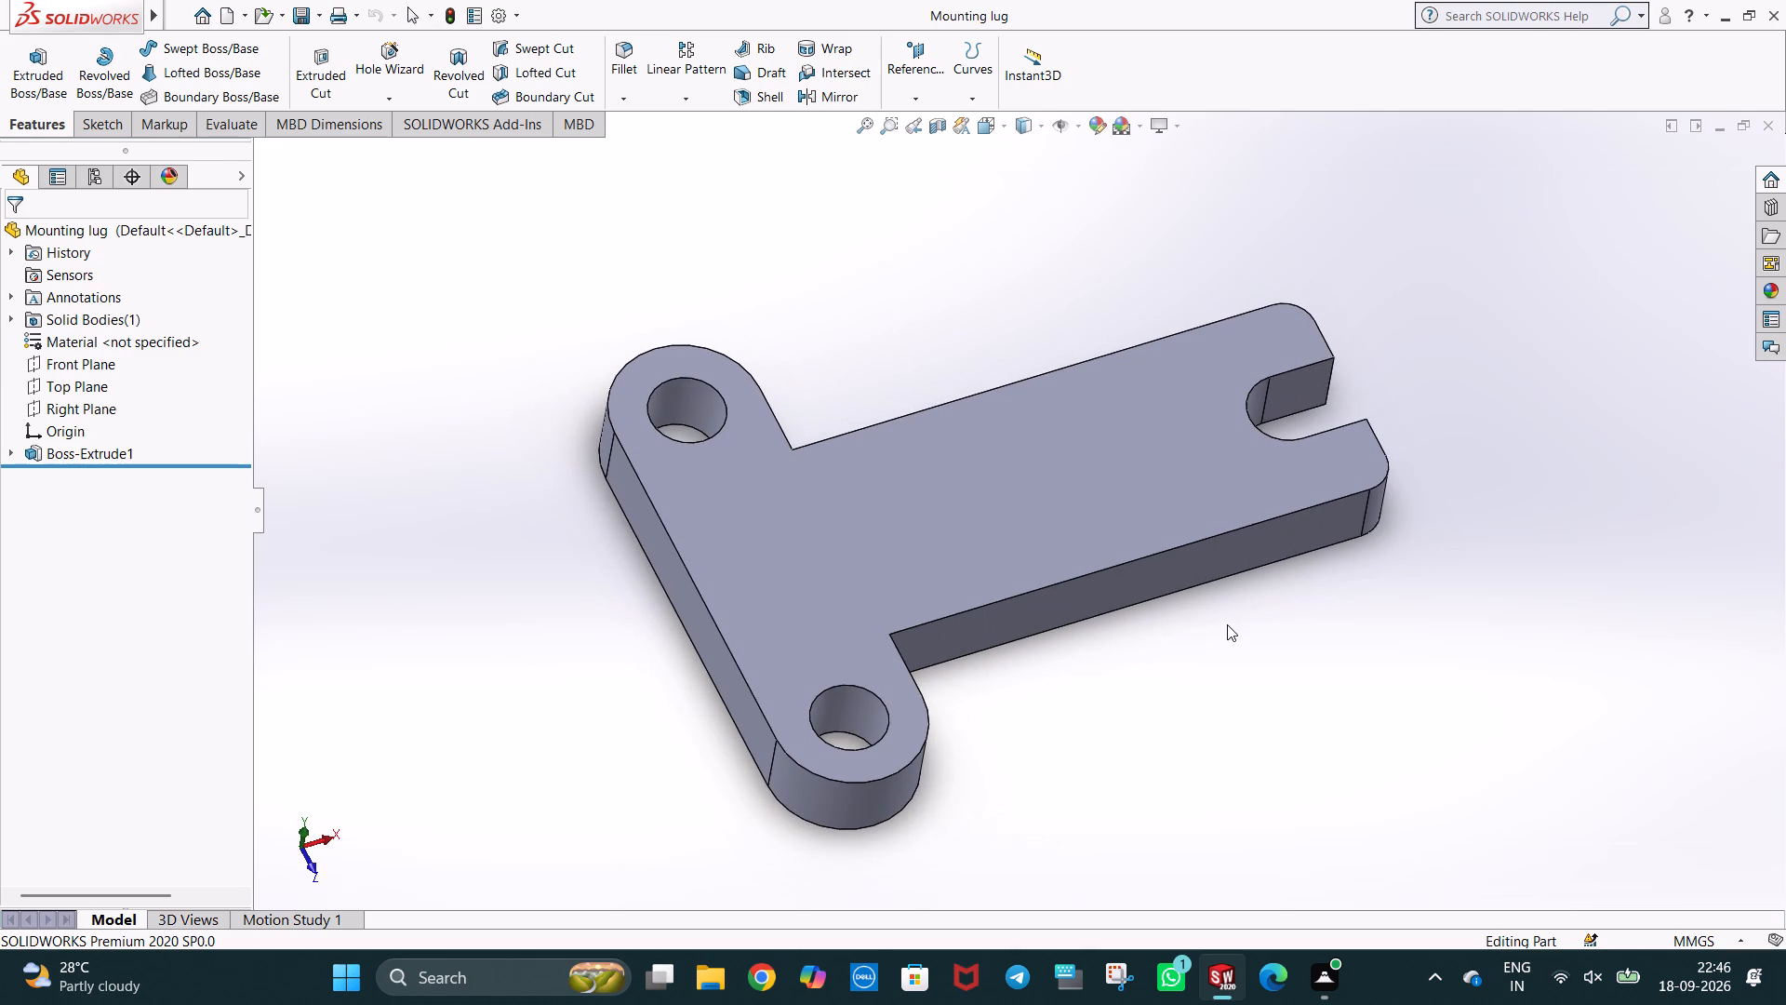
On the arm's long front side face, sketch a 45° line rising from the holed end's upper edge and set its length to 34 mm.
{"action": "key", "text": "ctrl+1"}
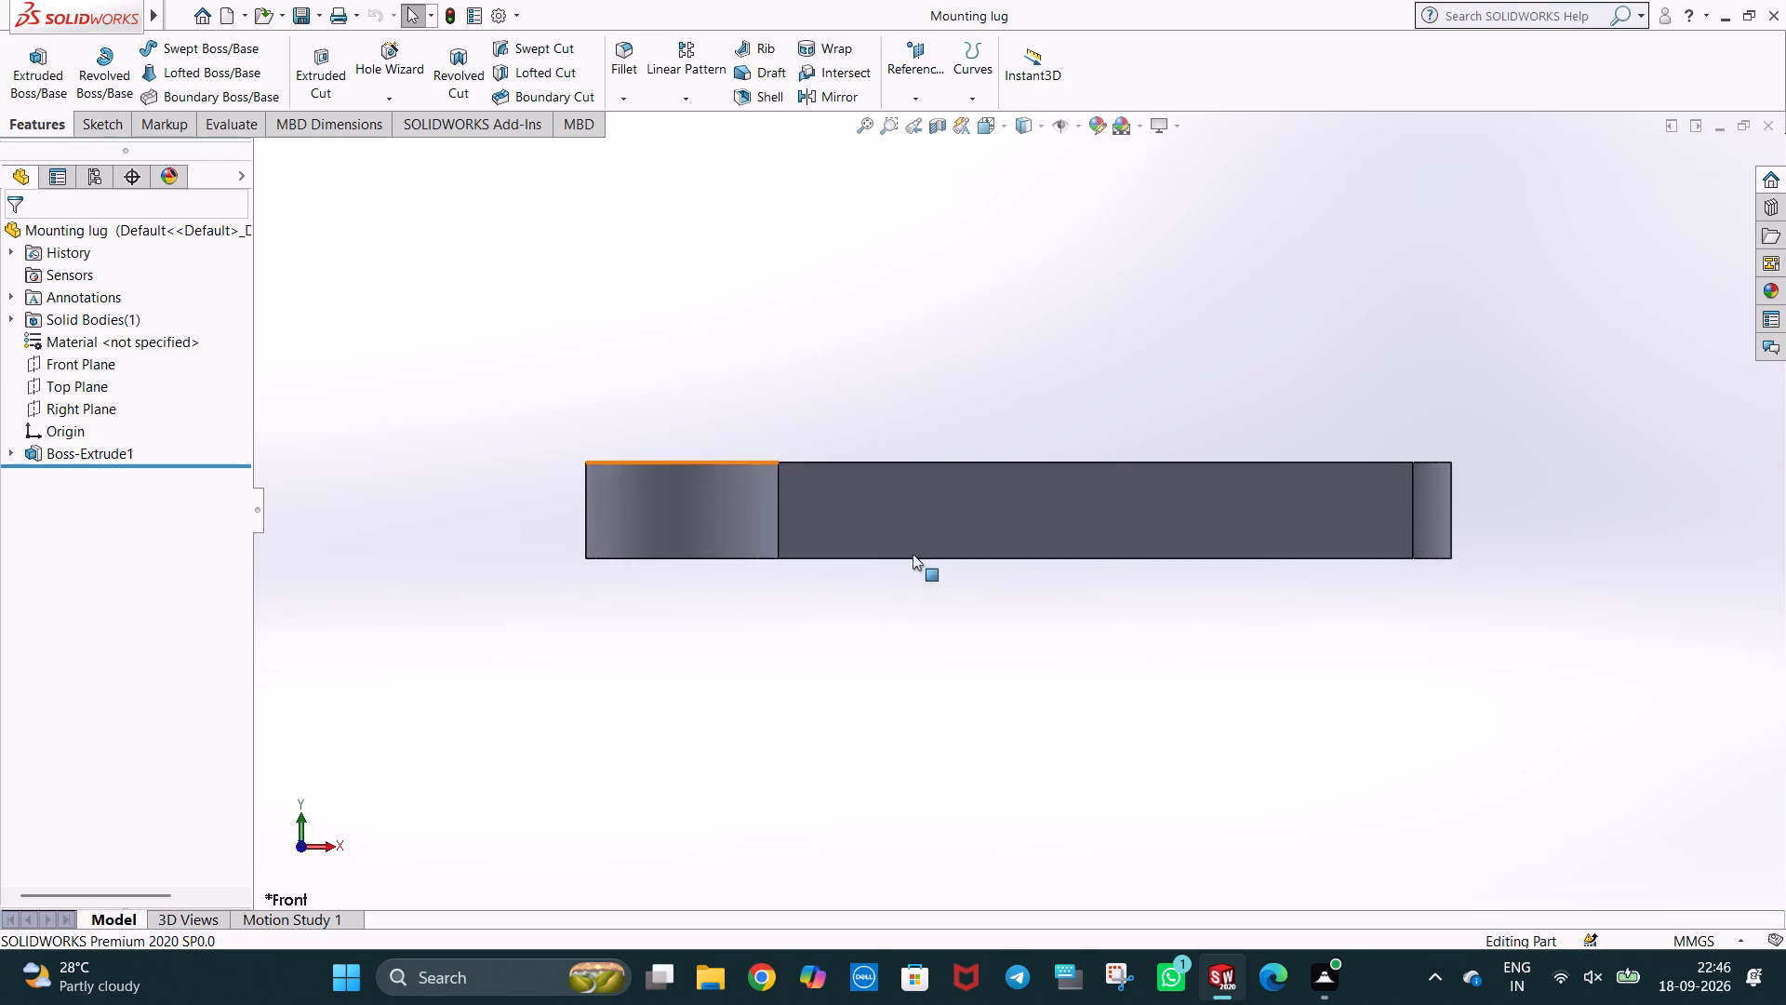
{"action": "right_click", "coordinate": [1095, 527]}
{"action": "left_click", "coordinate": [1137, 503]}
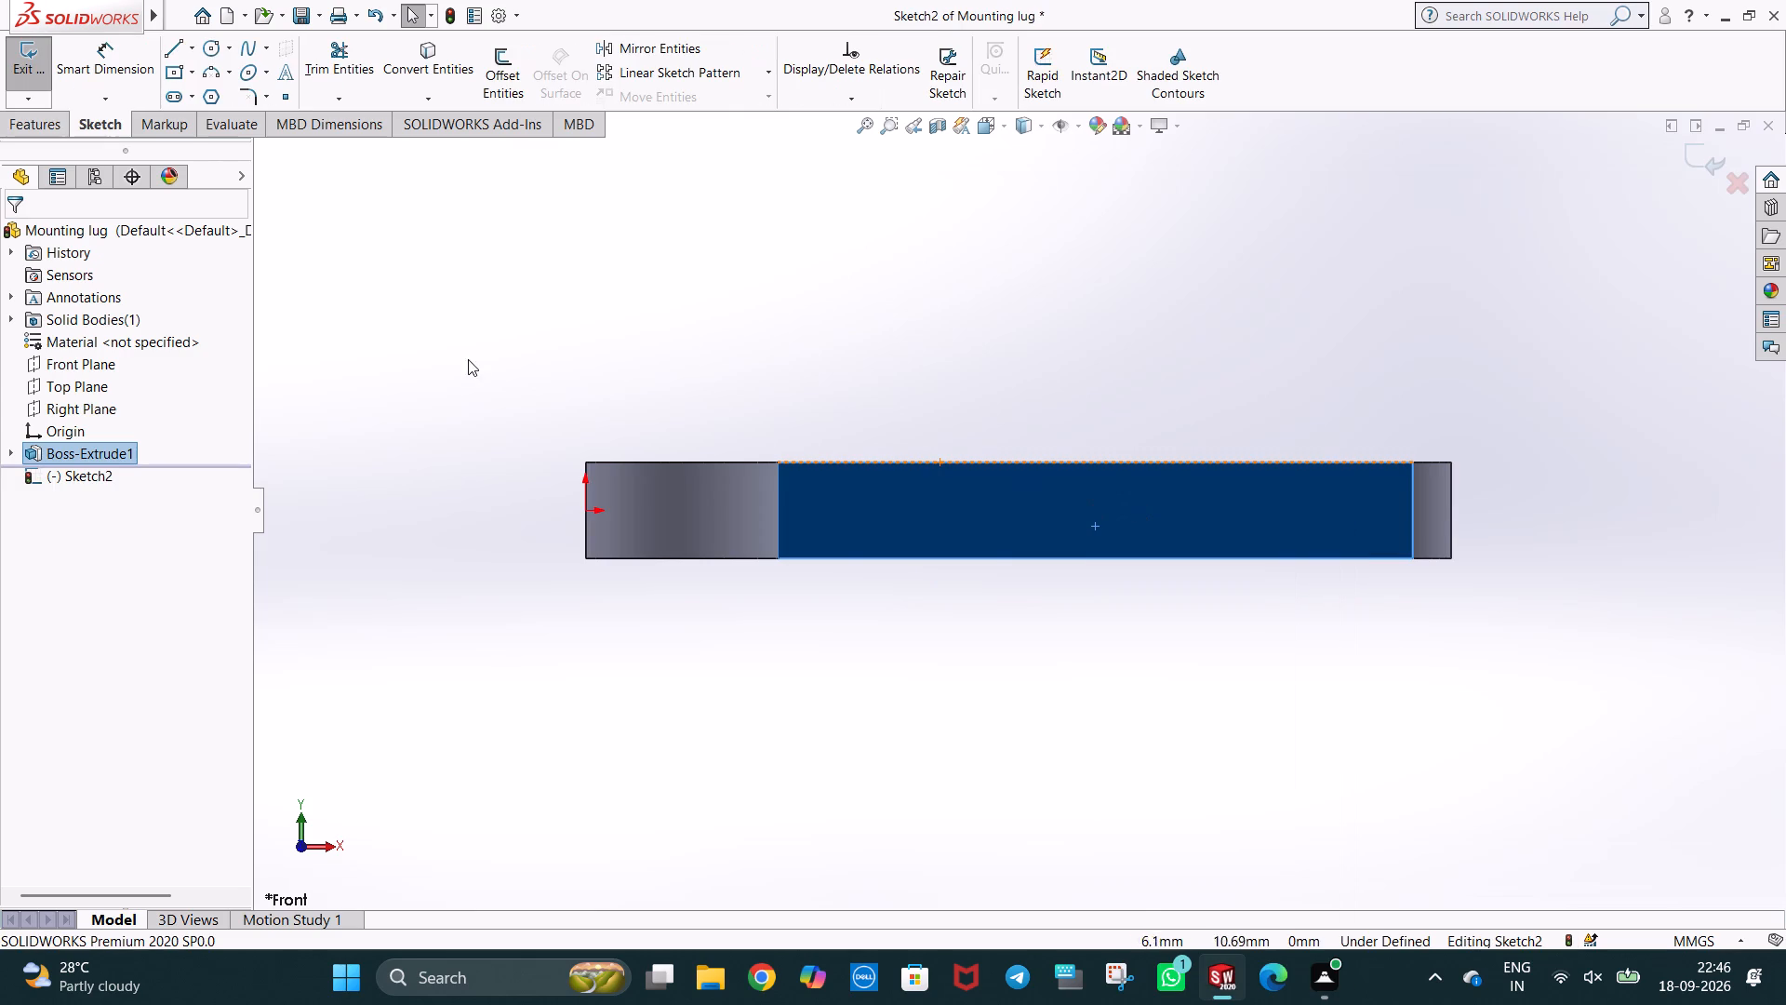
{"action": "left_click", "coordinate": [176, 45]}
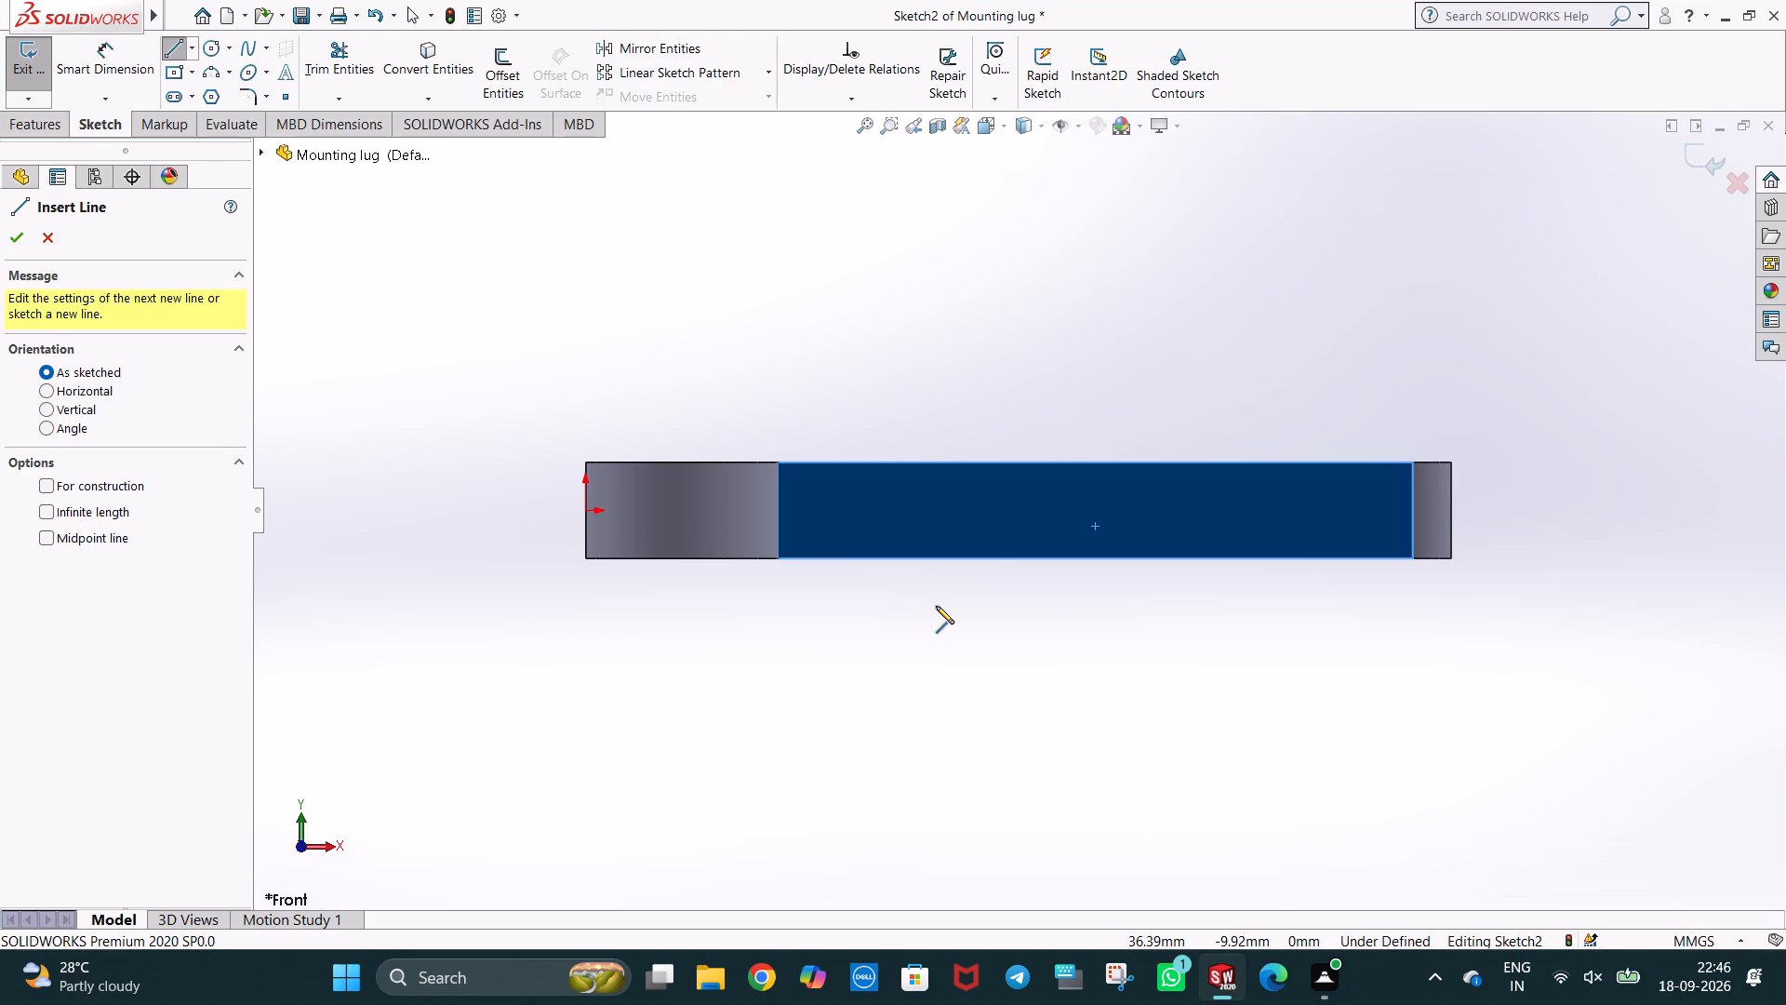
{"action": "left_click", "coordinate": [583, 463]}
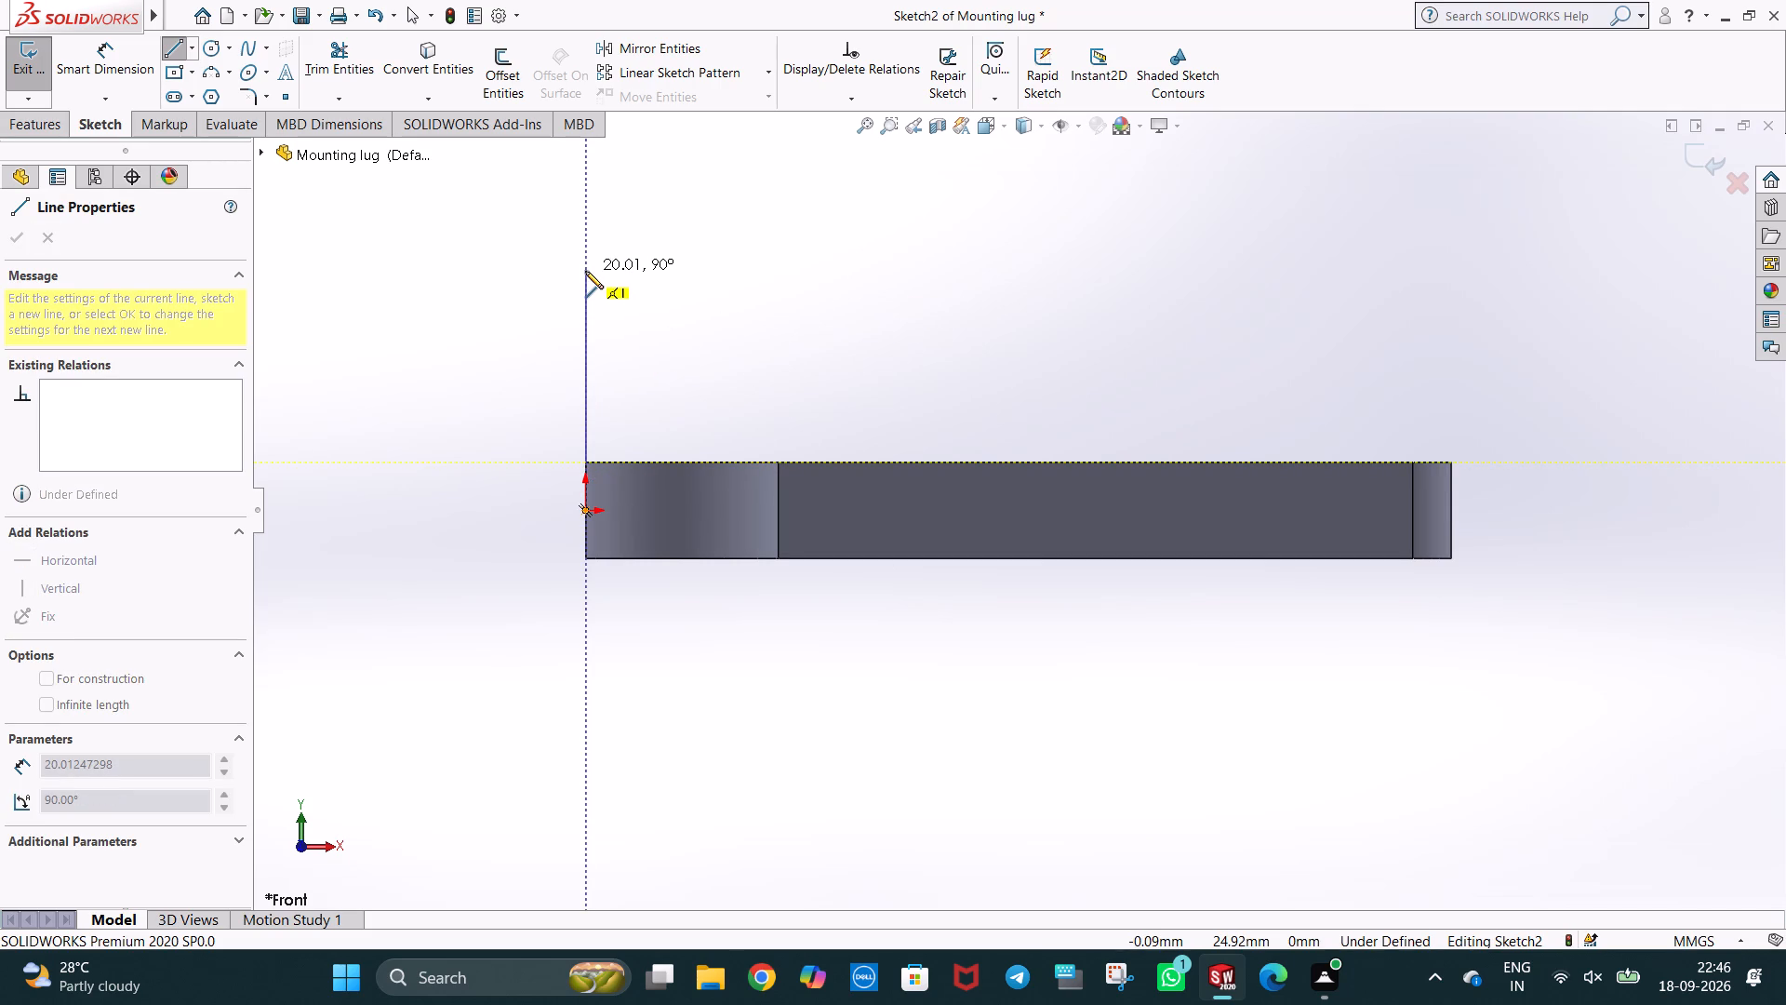
{"action": "left_click", "coordinate": [836, 213]}
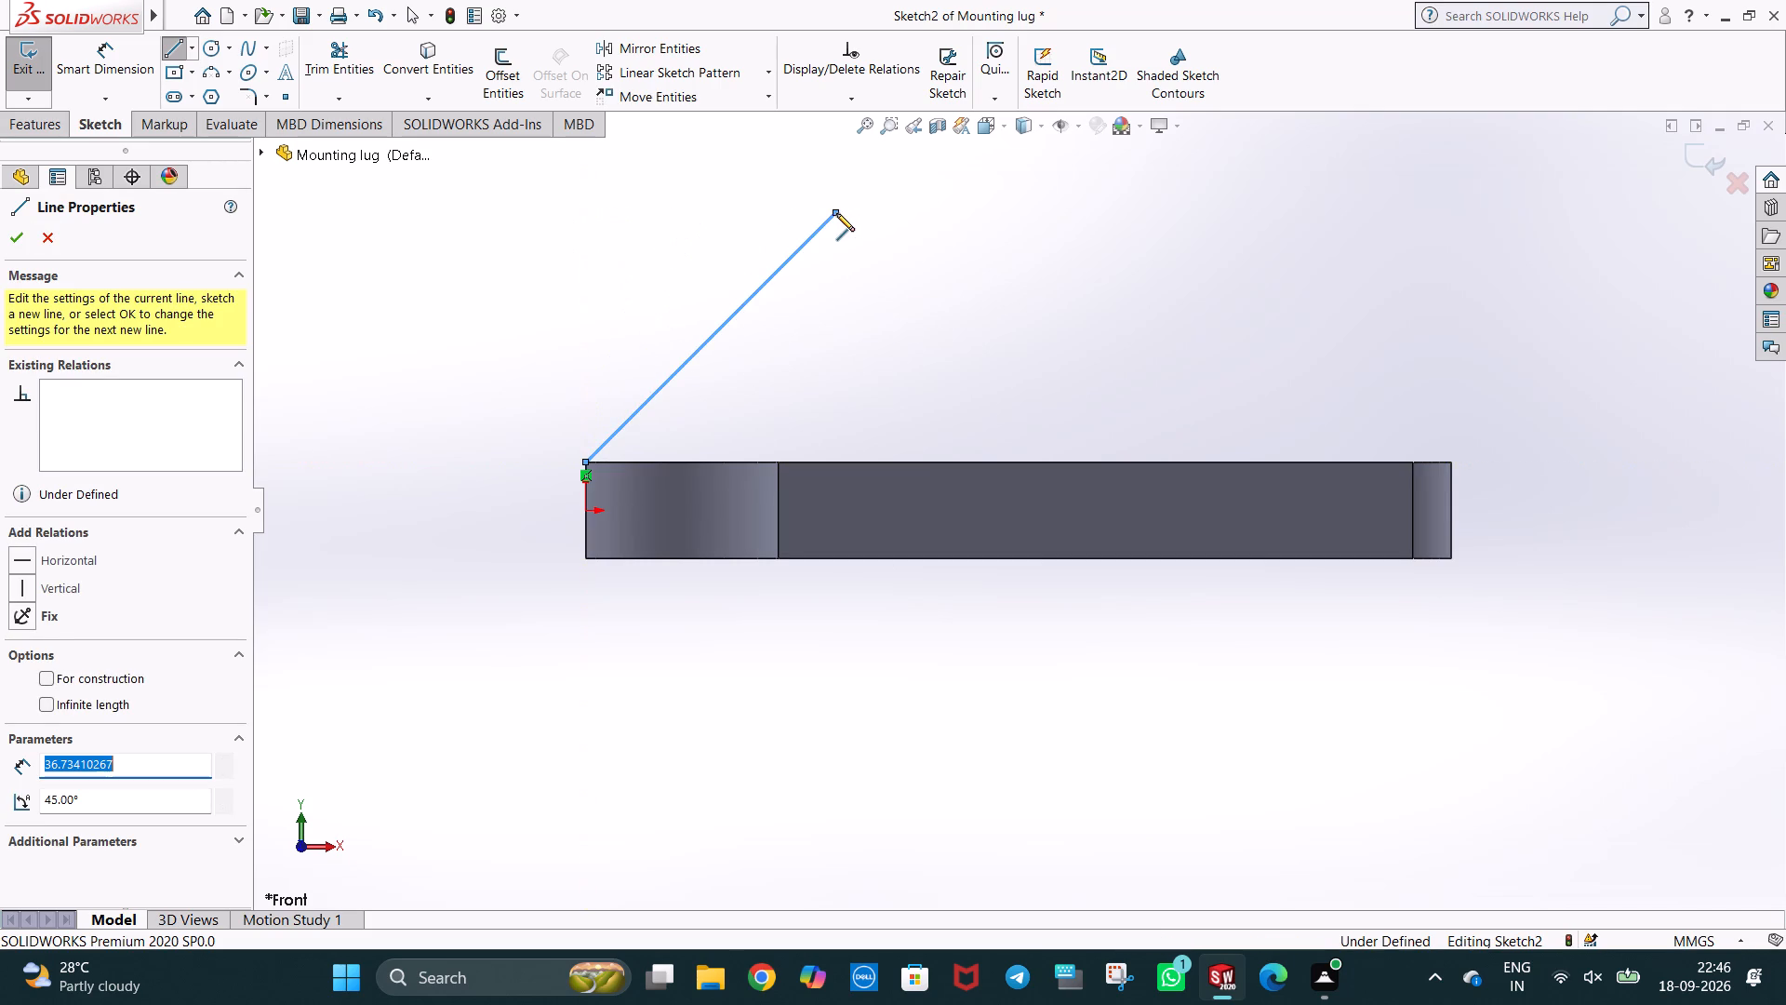
{"action": "key", "text": "Escape"}
{"action": "left_click", "coordinate": [832, 259]}
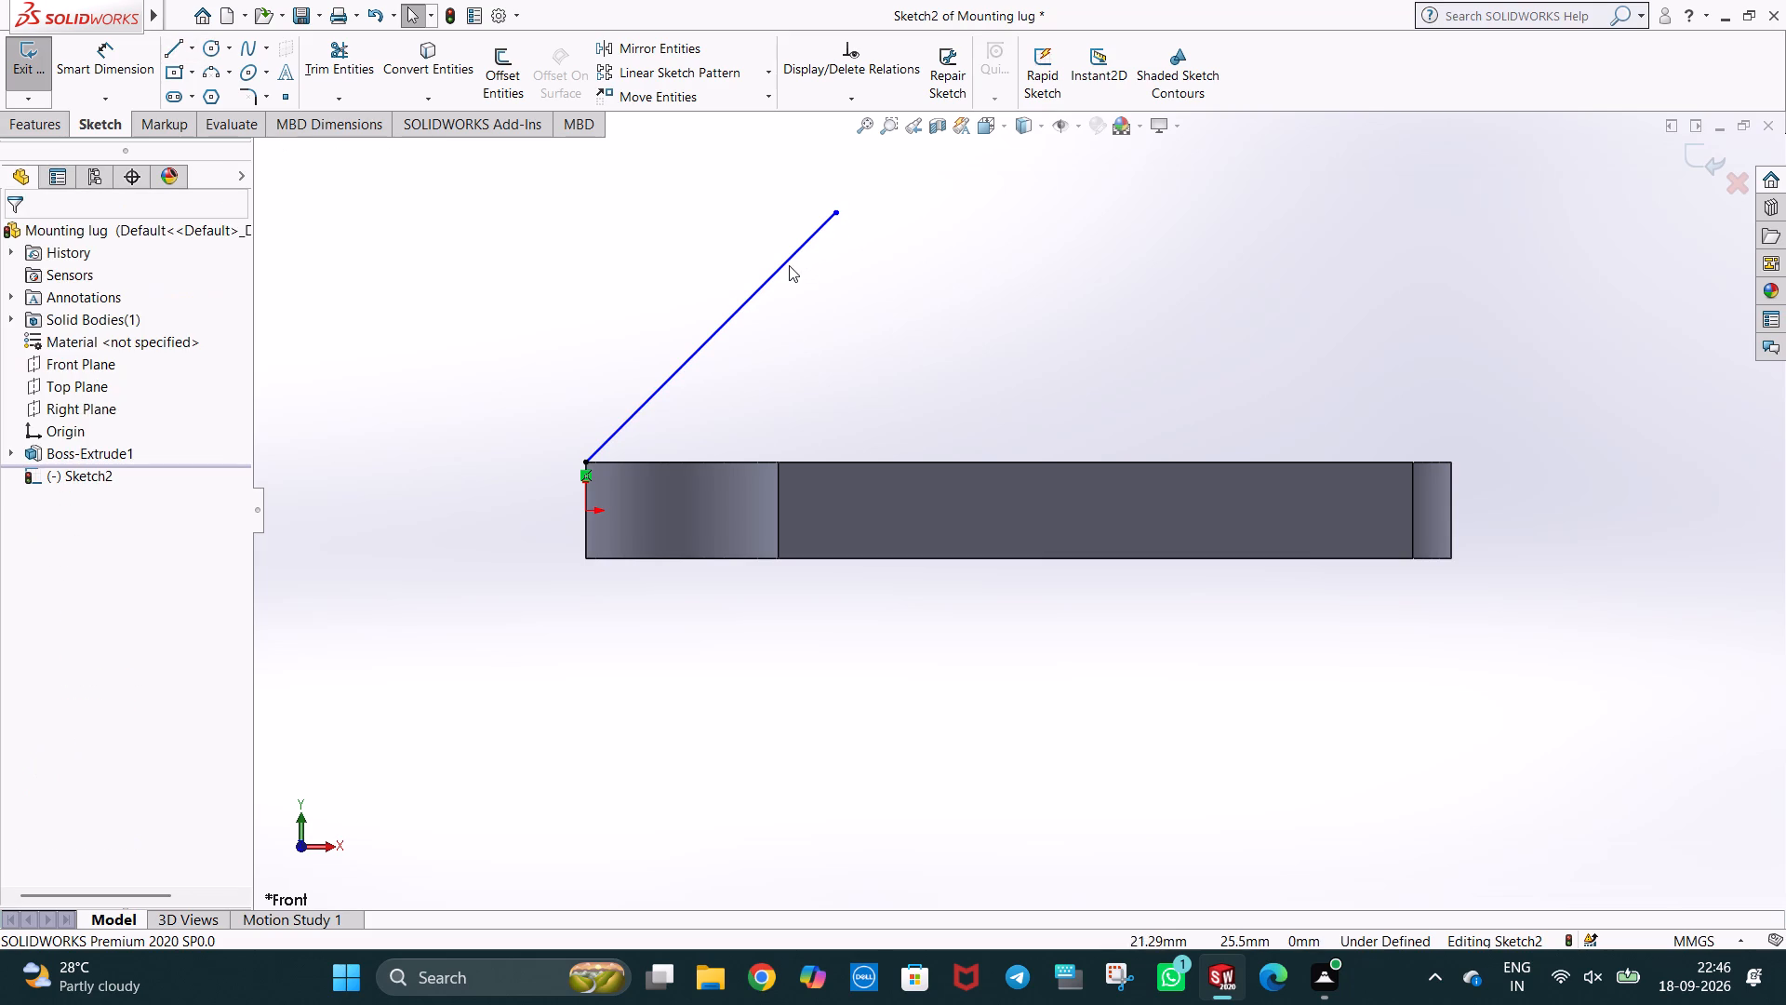
{"action": "left_click", "coordinate": [784, 265]}
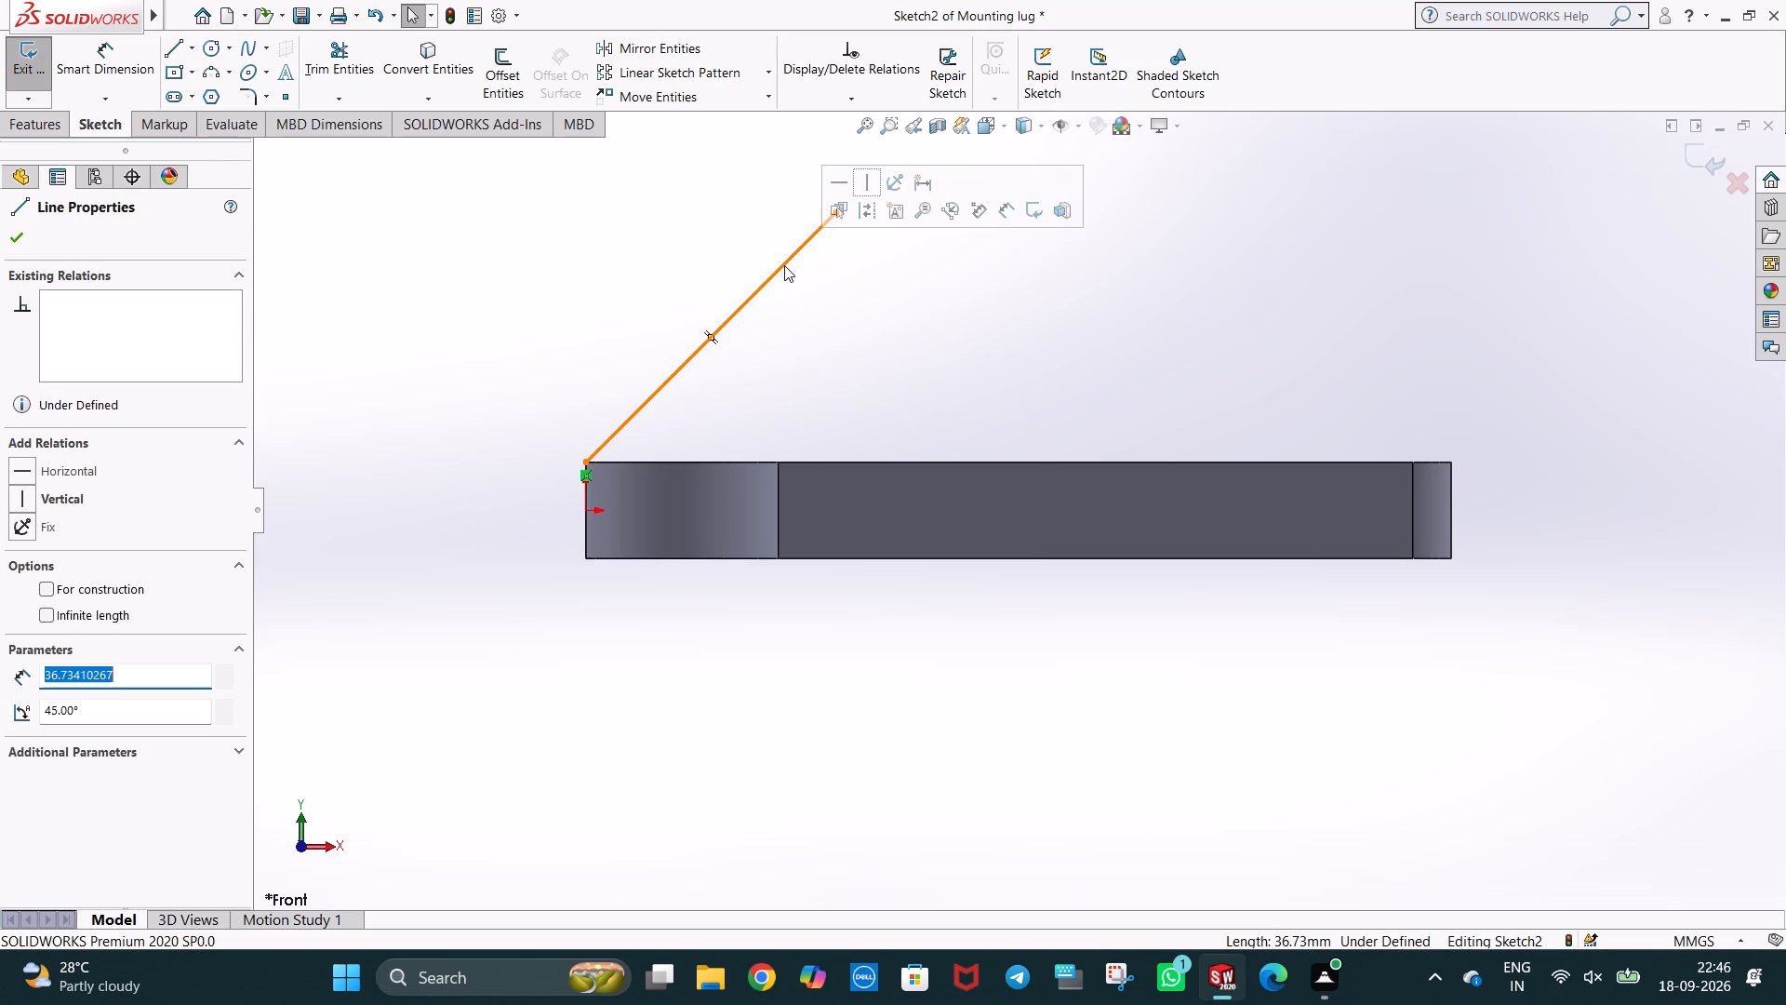
{"action": "type", "text": "34"}
{"action": "key", "text": "Return"}
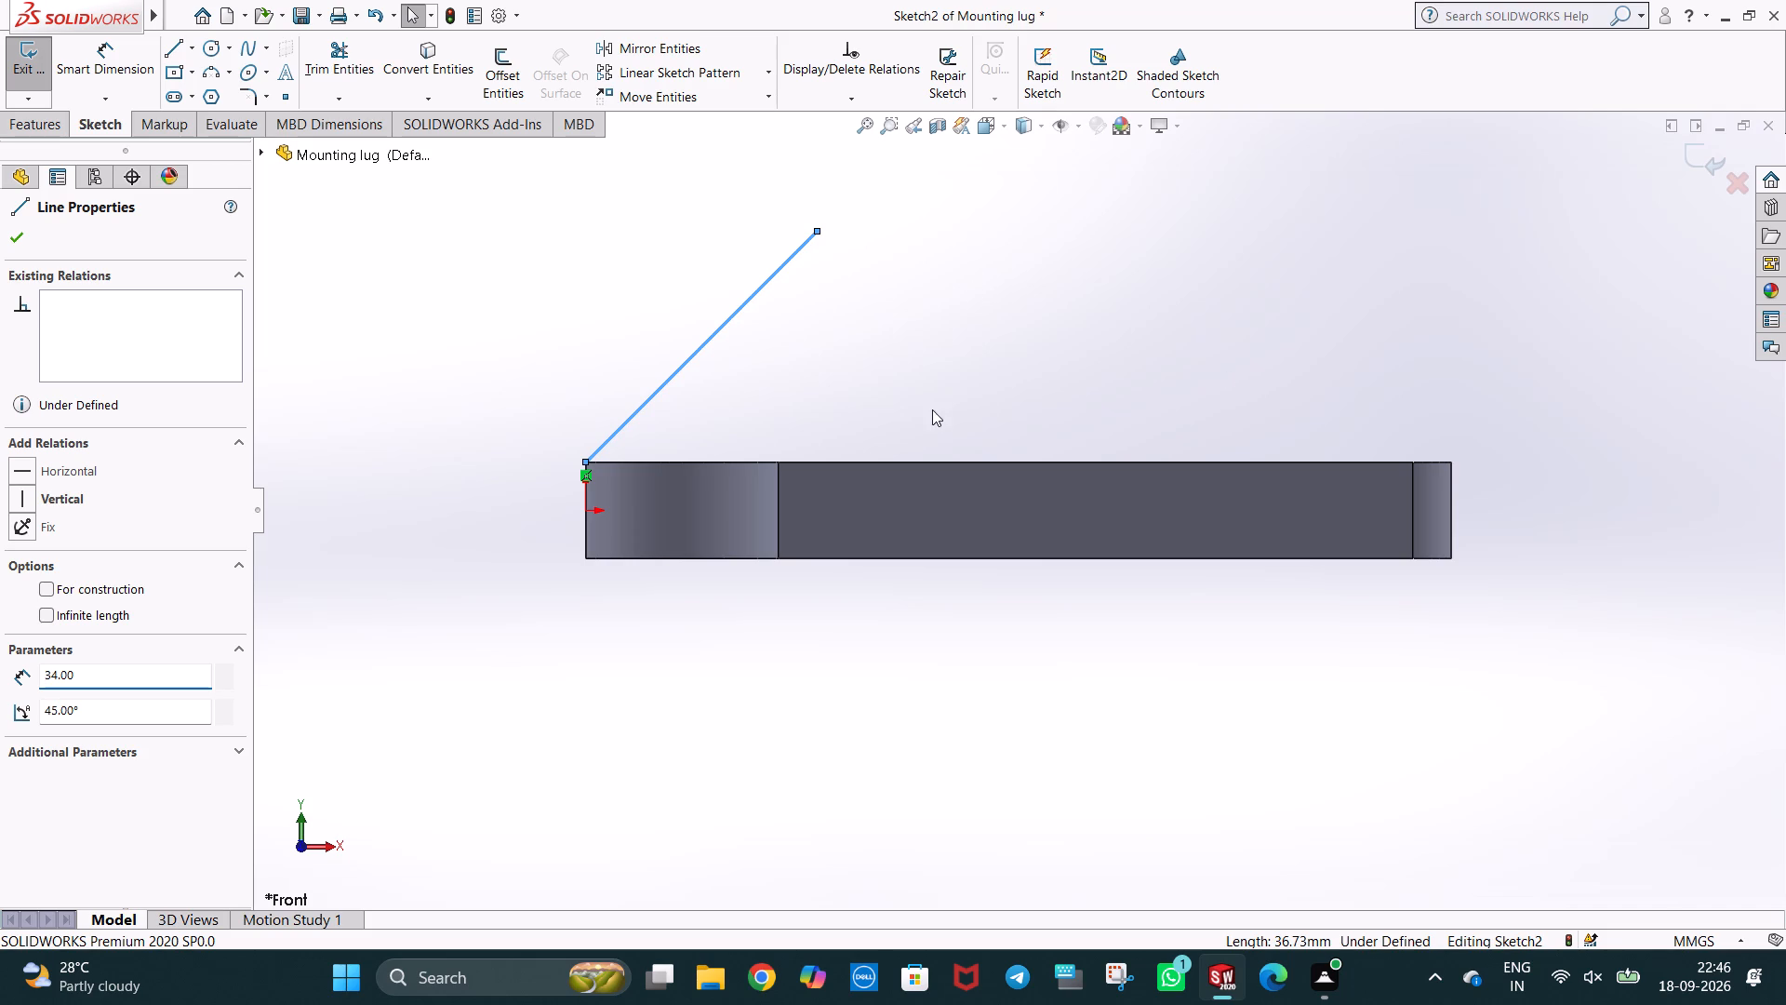
Sketch a second line from the 45° line's upper end down to the arm's upper edge, 50 mm long.
{"action": "middle_click_drag", "start_coordinate": [926, 379], "coordinate": [1059, 489]}
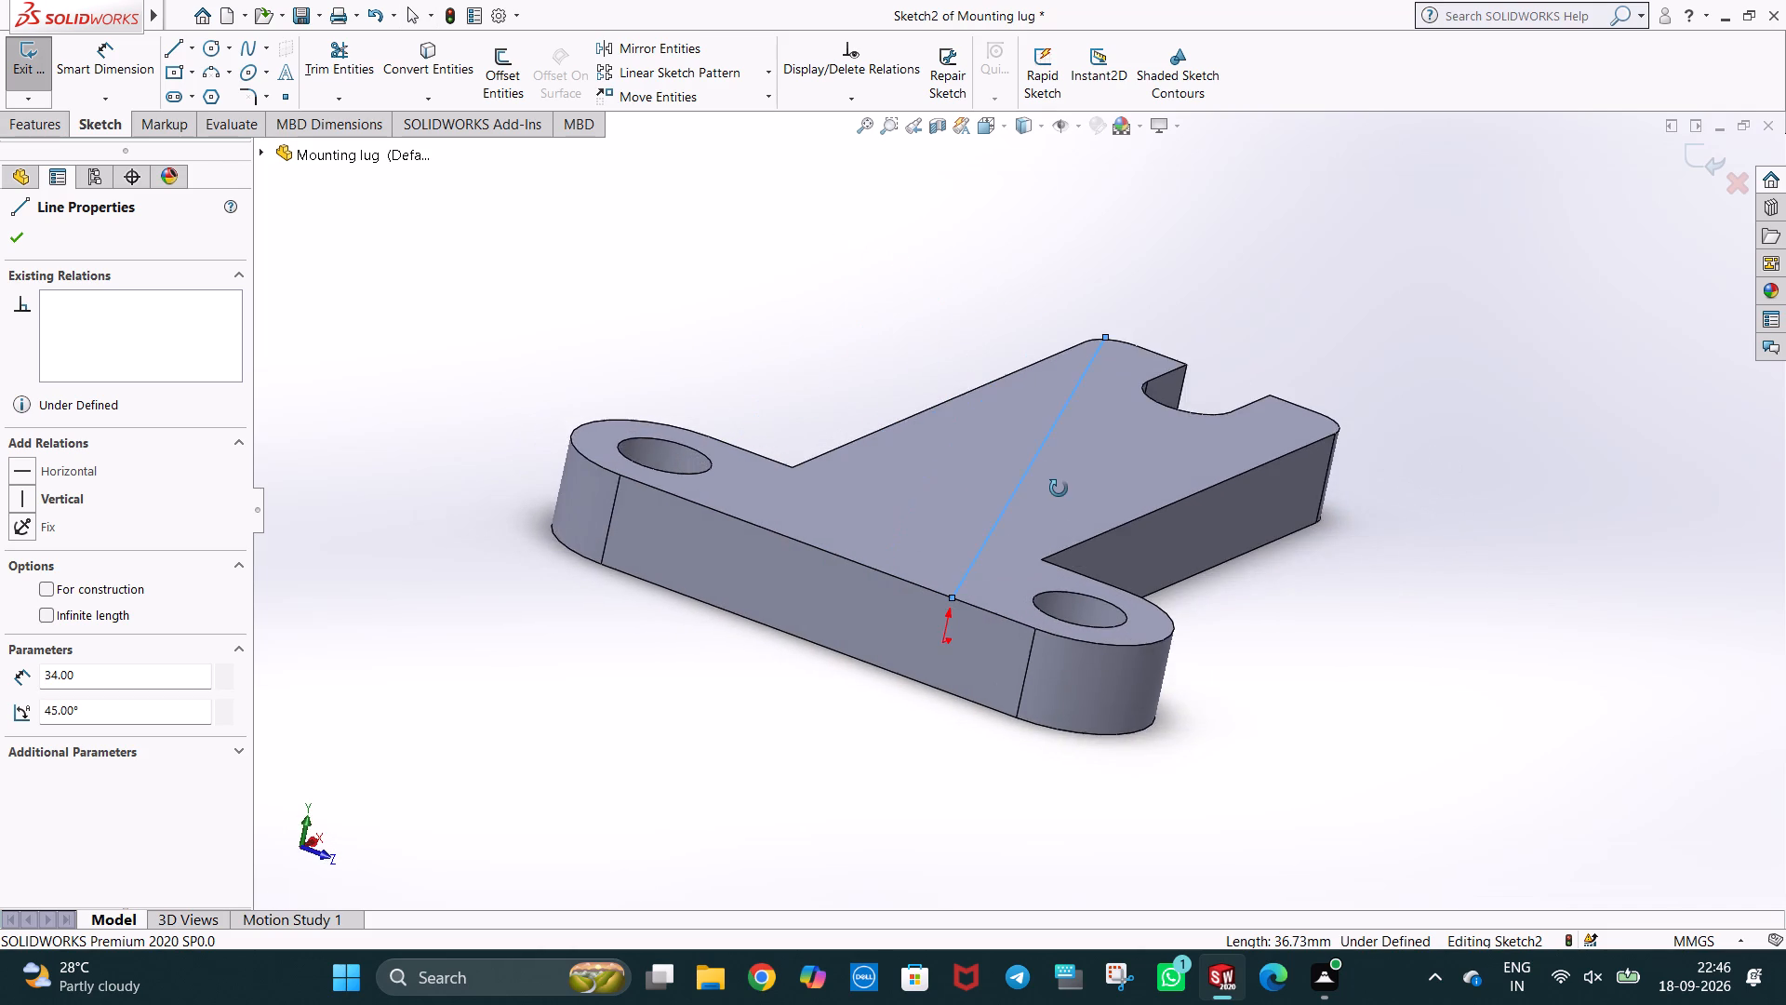
{"action": "middle_click_drag", "start_coordinate": [1059, 489], "coordinate": [1023, 463]}
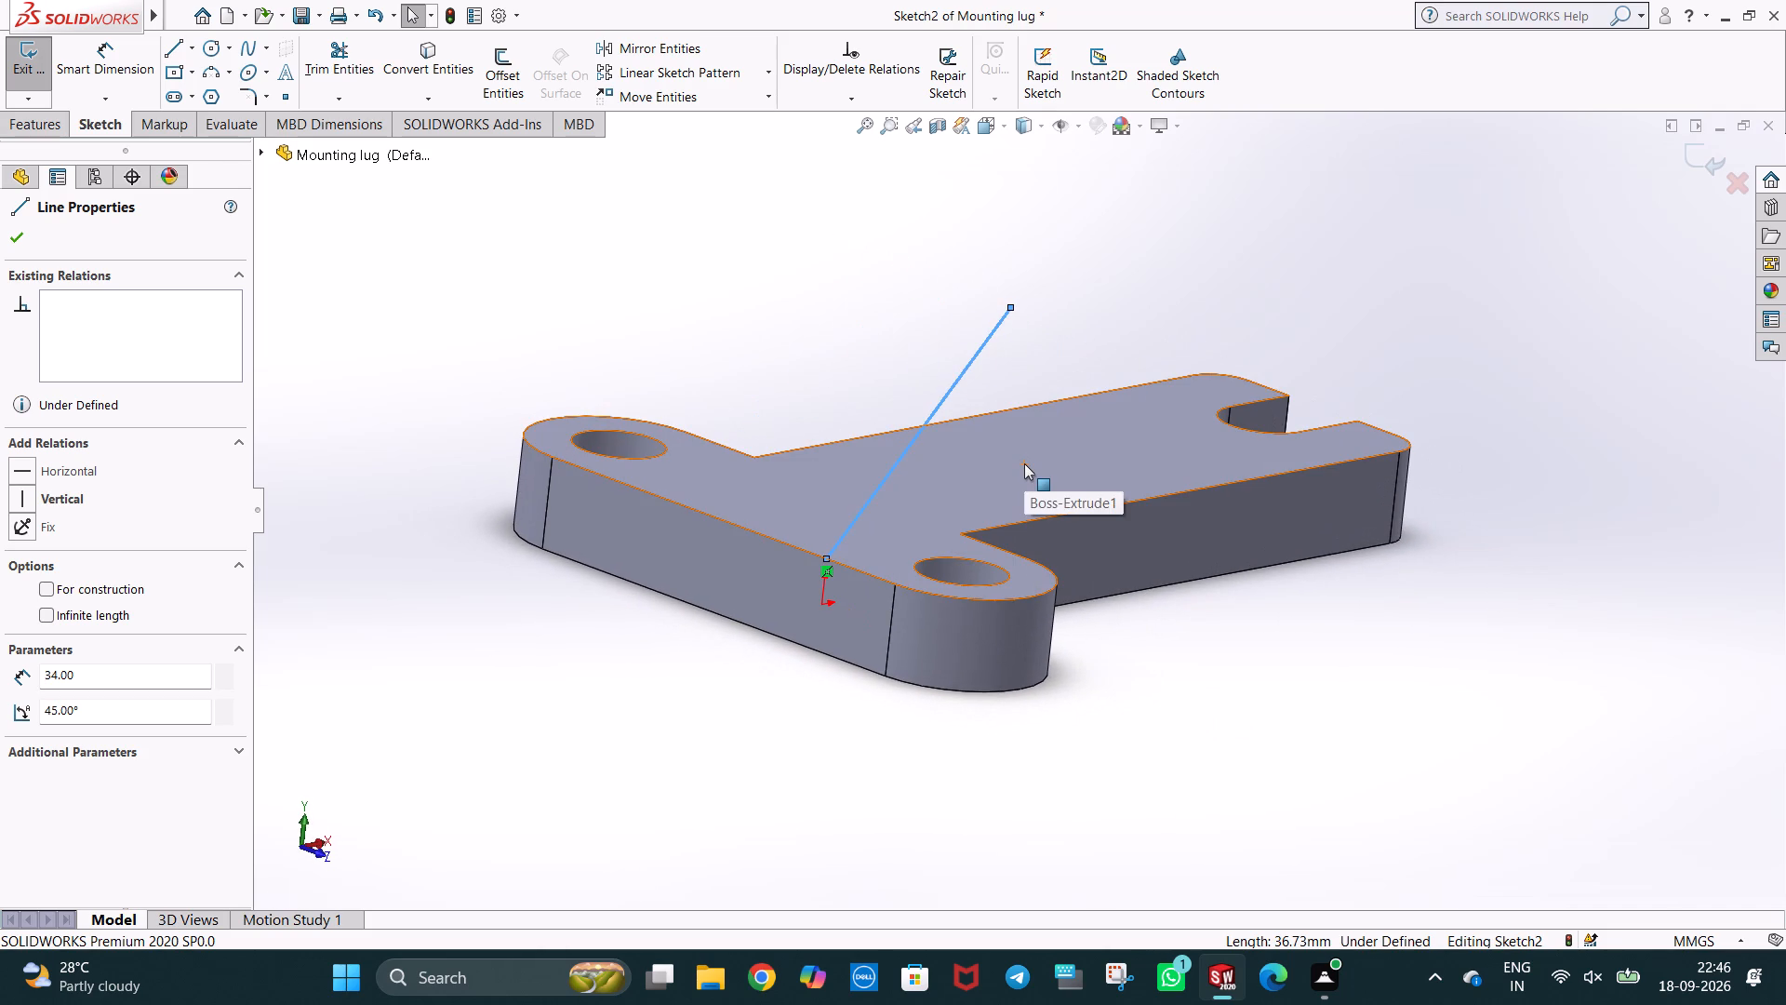
{"action": "middle_click_drag", "start_coordinate": [1122, 412], "coordinate": [1017, 368]}
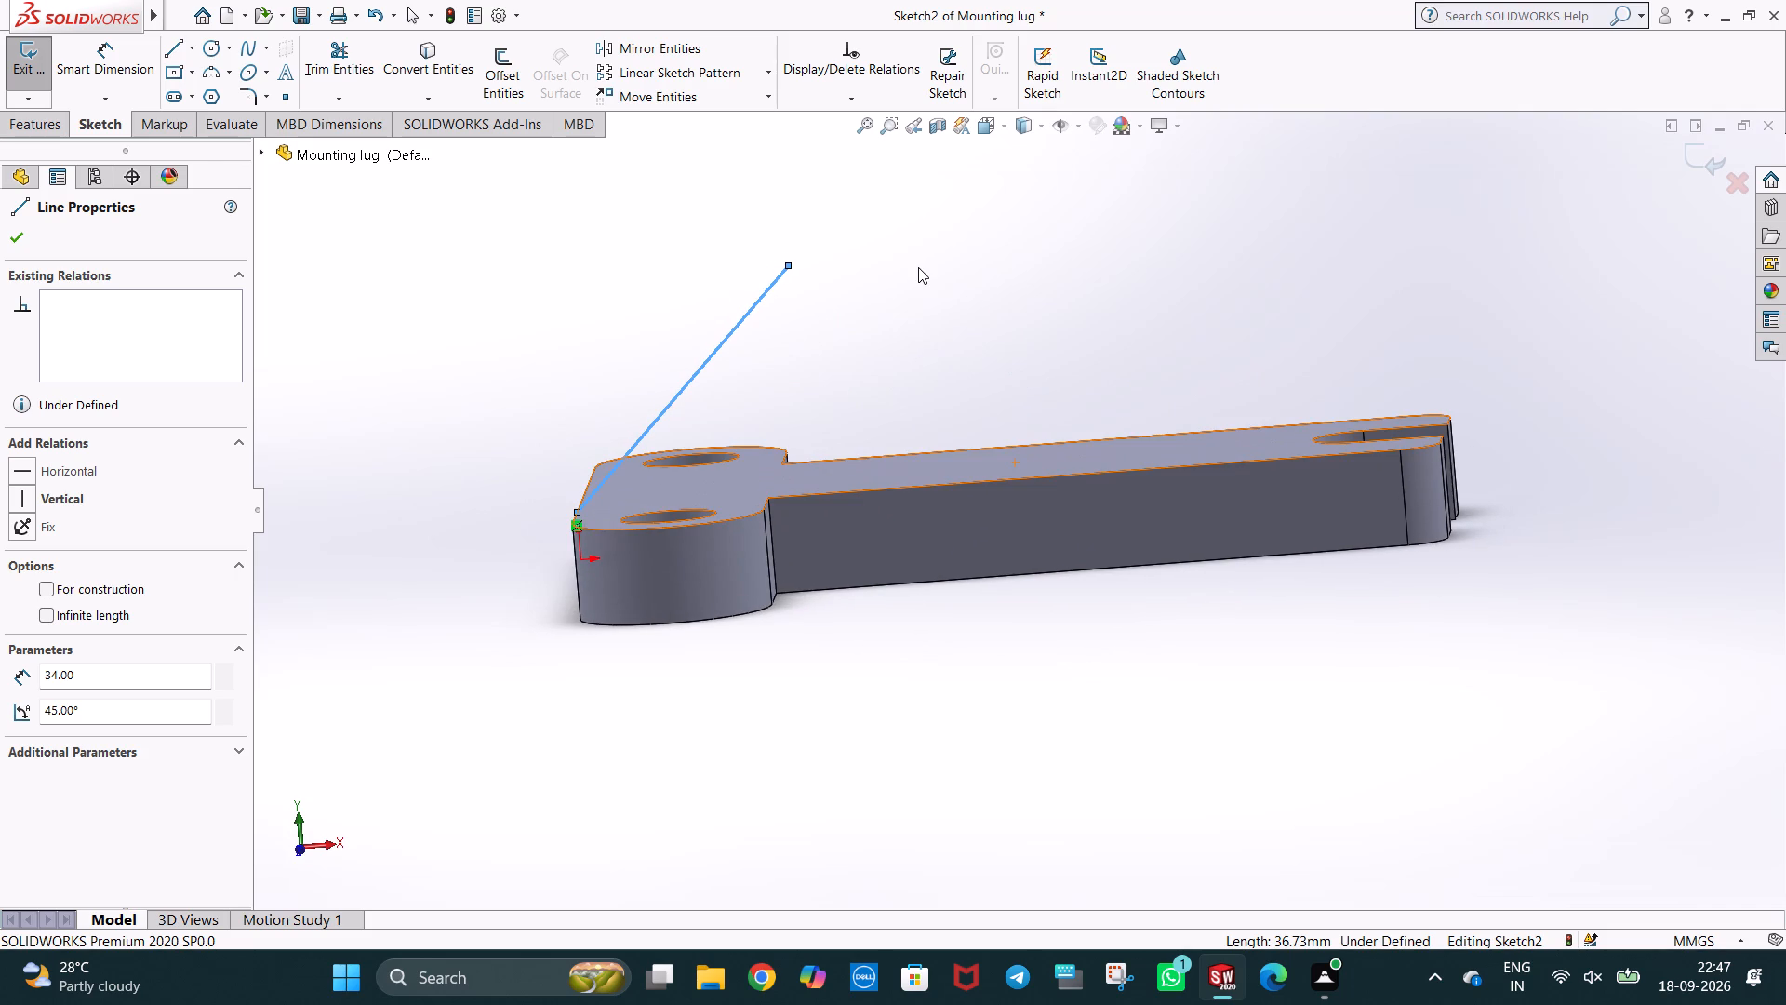
{"action": "key", "text": "ctrl+1"}
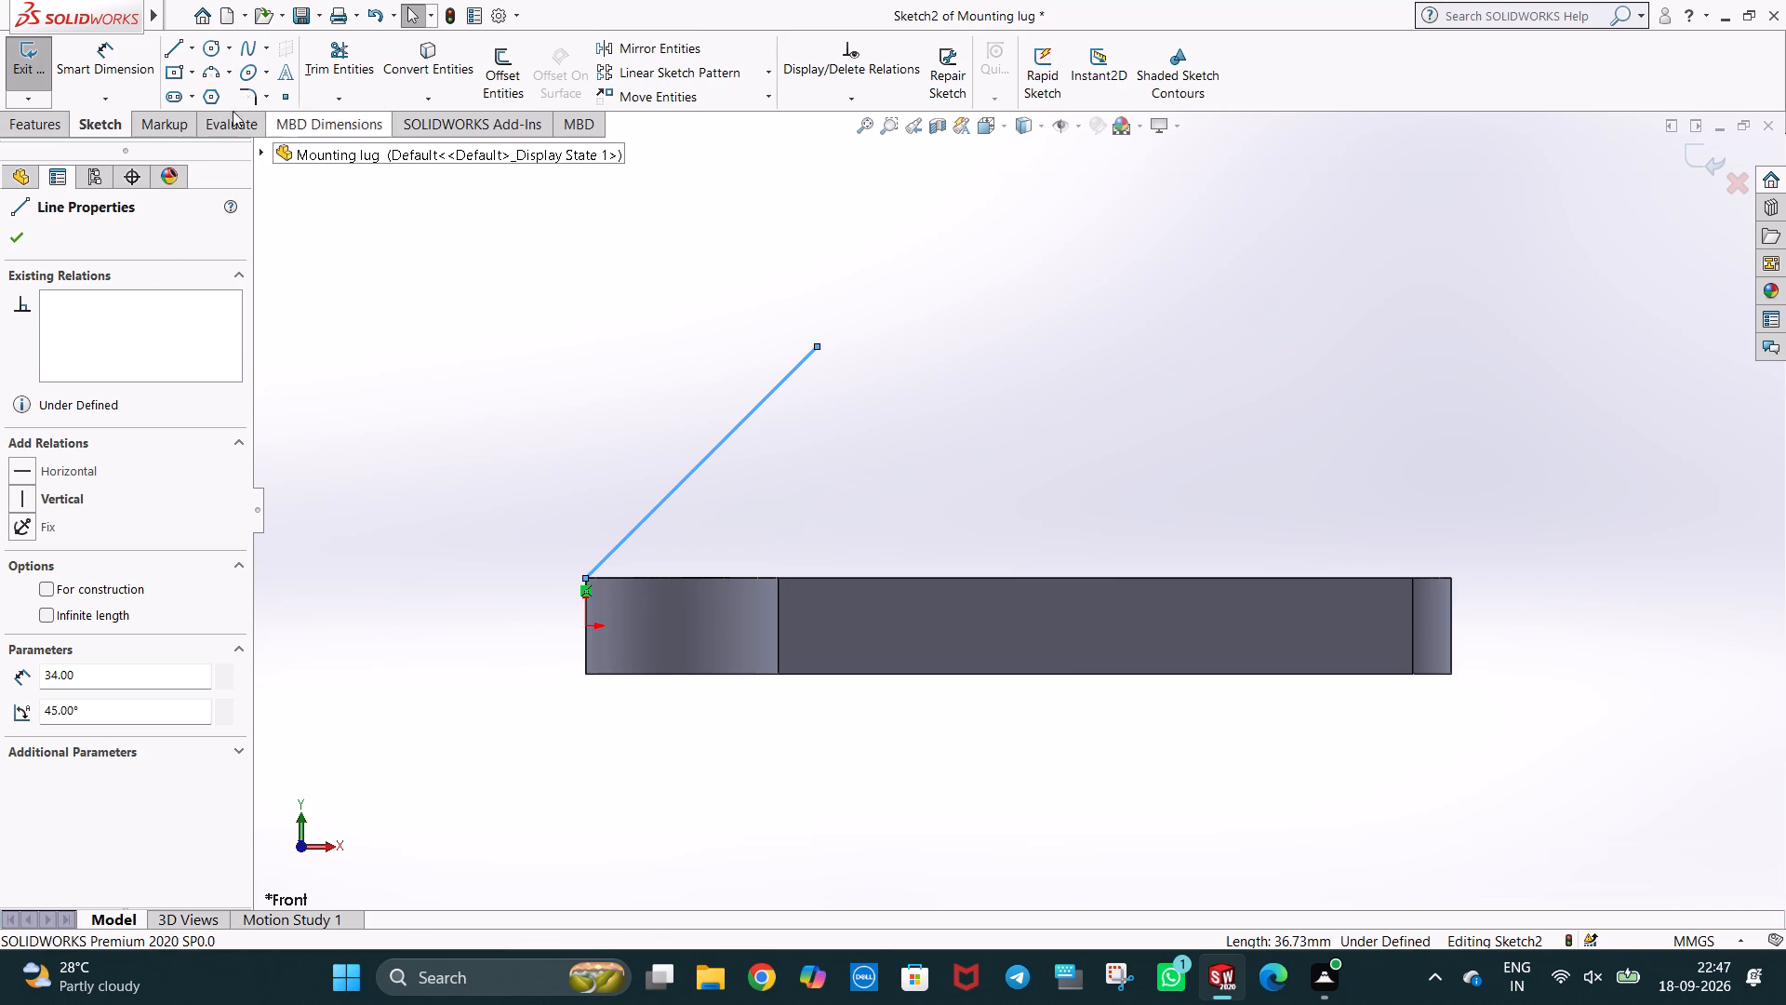
{"action": "left_click", "coordinate": [171, 40]}
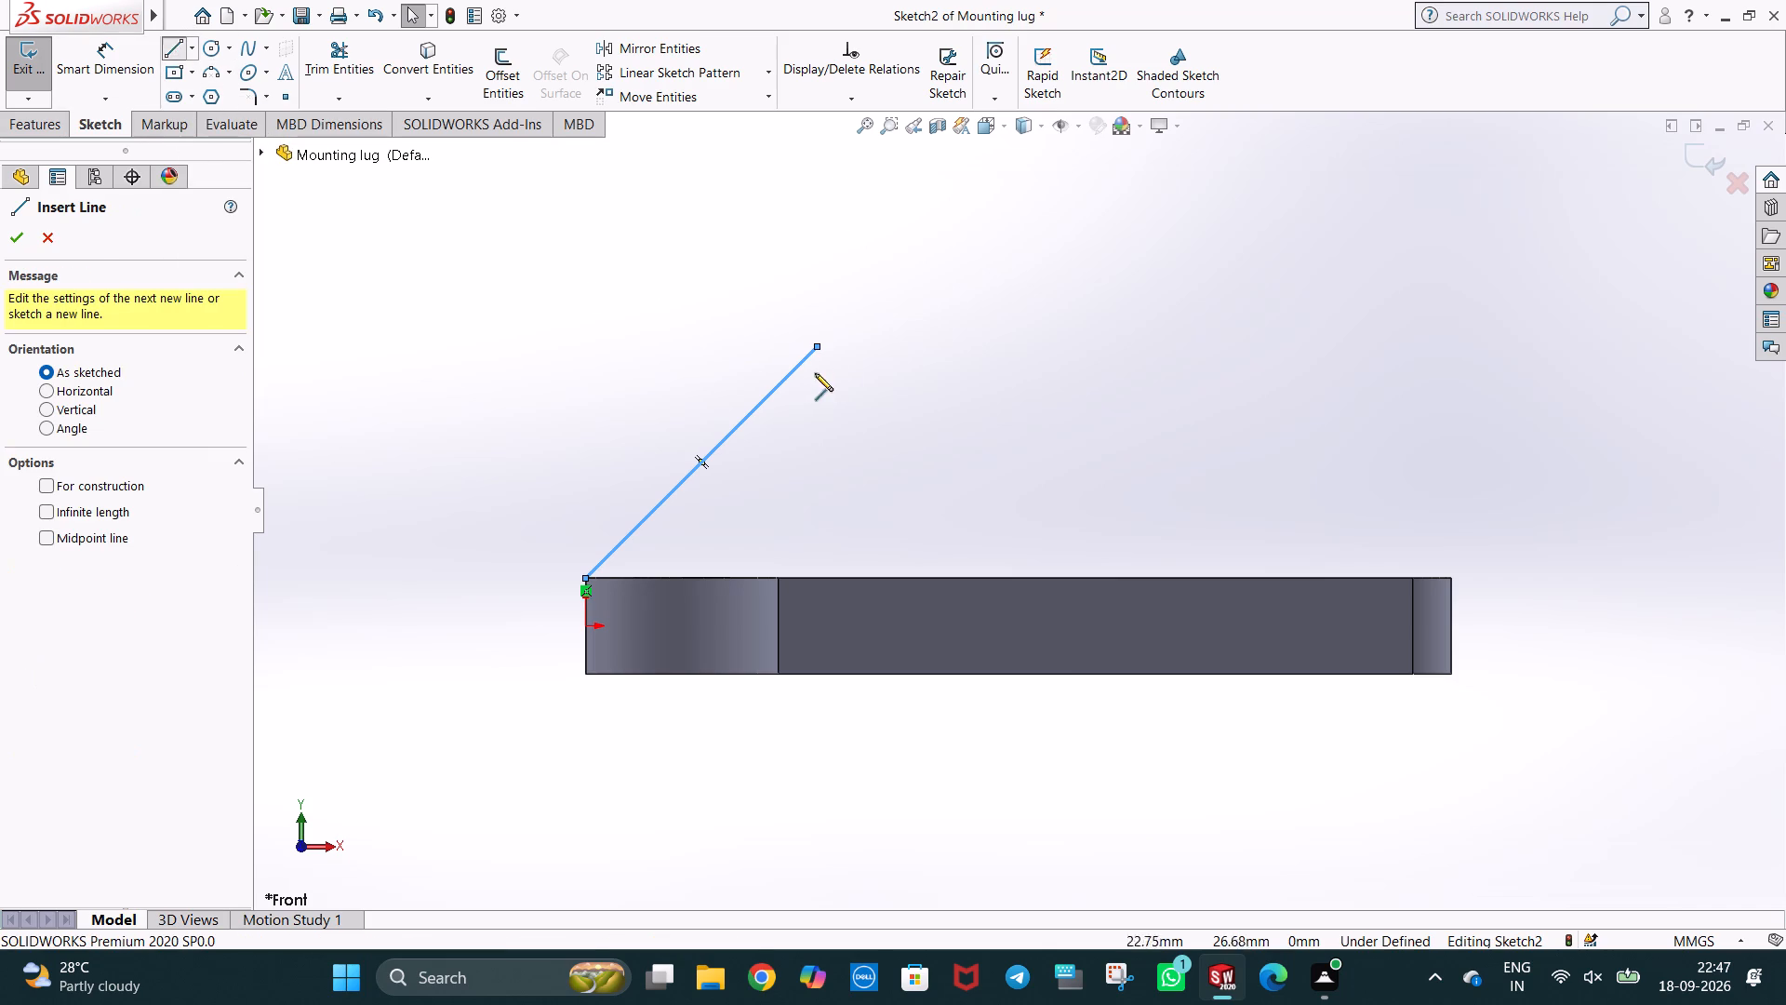
{"action": "left_click", "coordinate": [818, 347]}
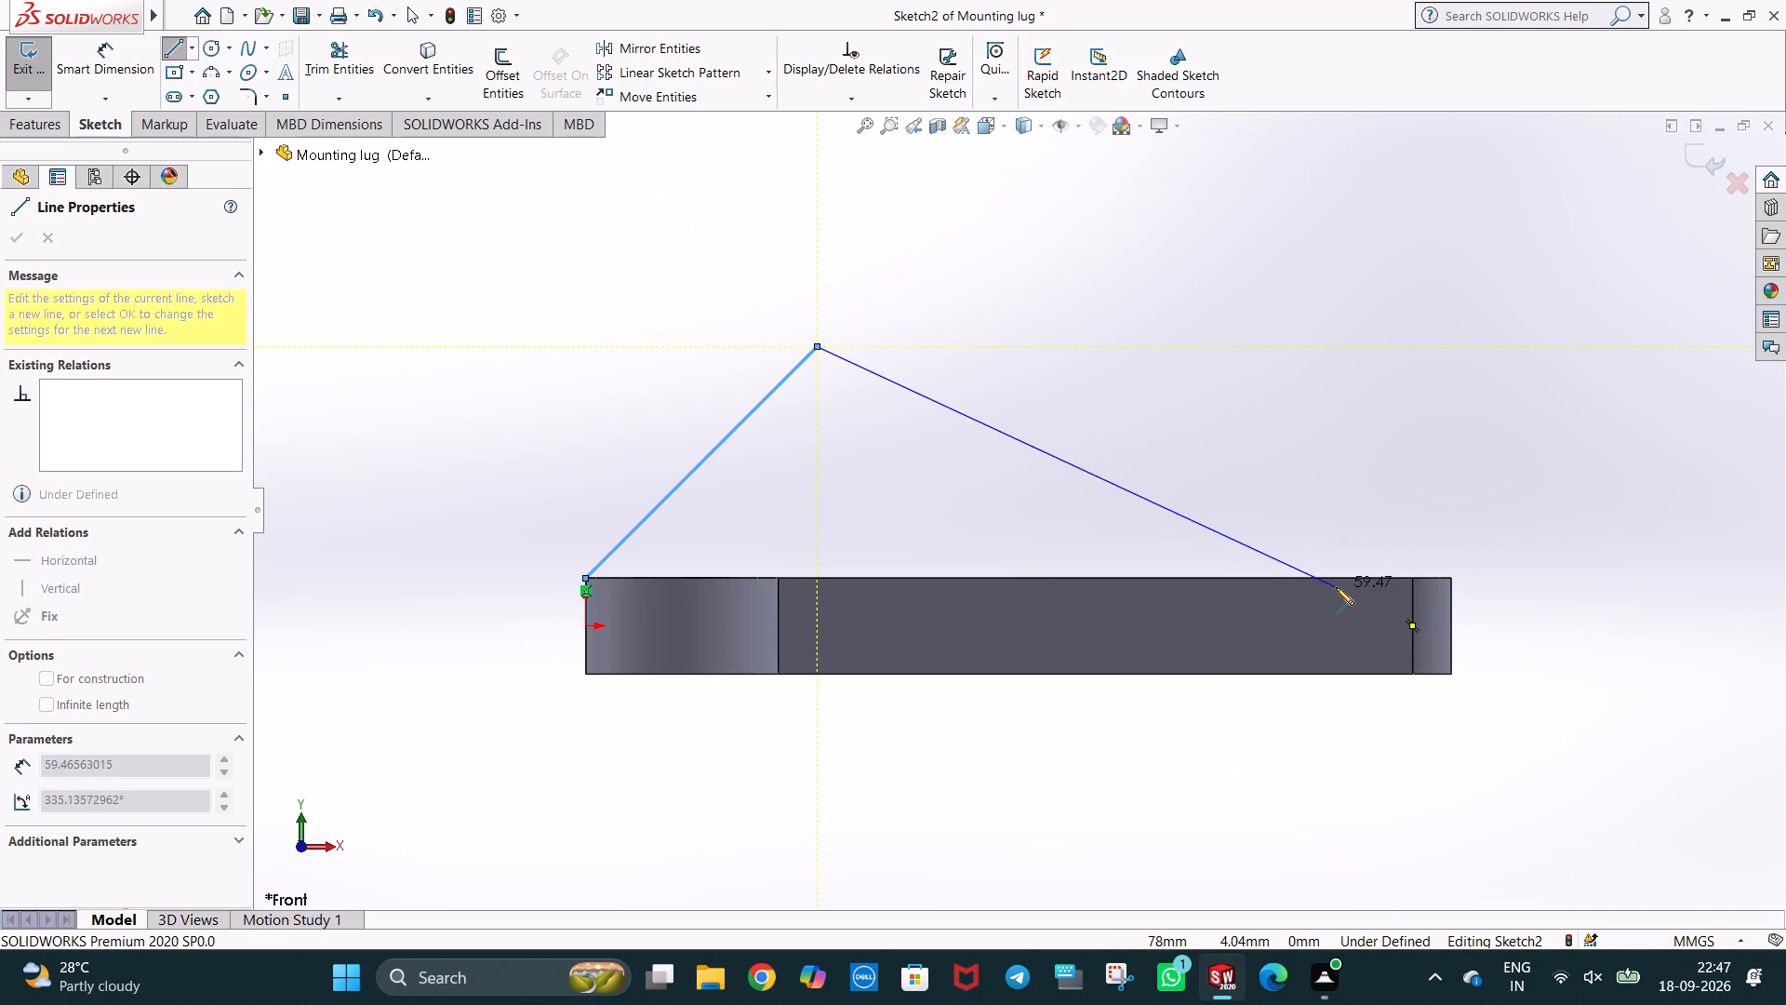
{"action": "middle_click_drag", "start_coordinate": [1338, 529], "coordinate": [1335, 607]}
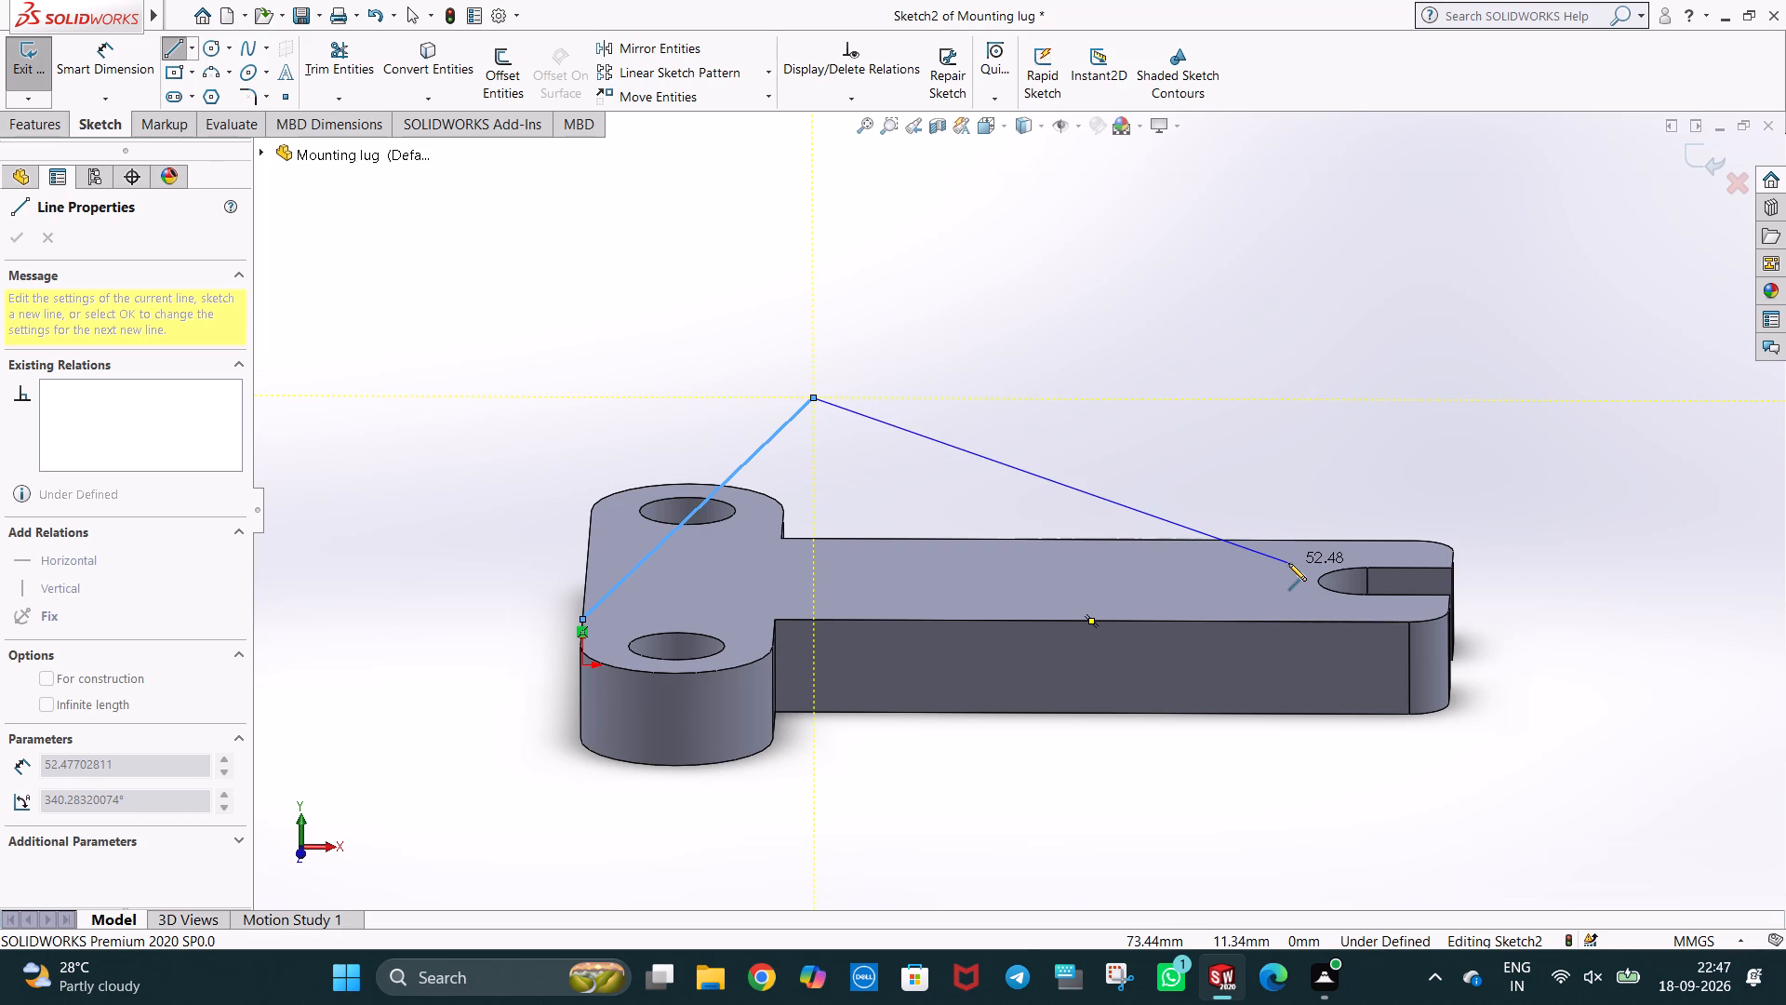
{"action": "left_click", "coordinate": [1235, 624]}
{"action": "type", "text": "50"}
{"action": "key", "text": "Return"}
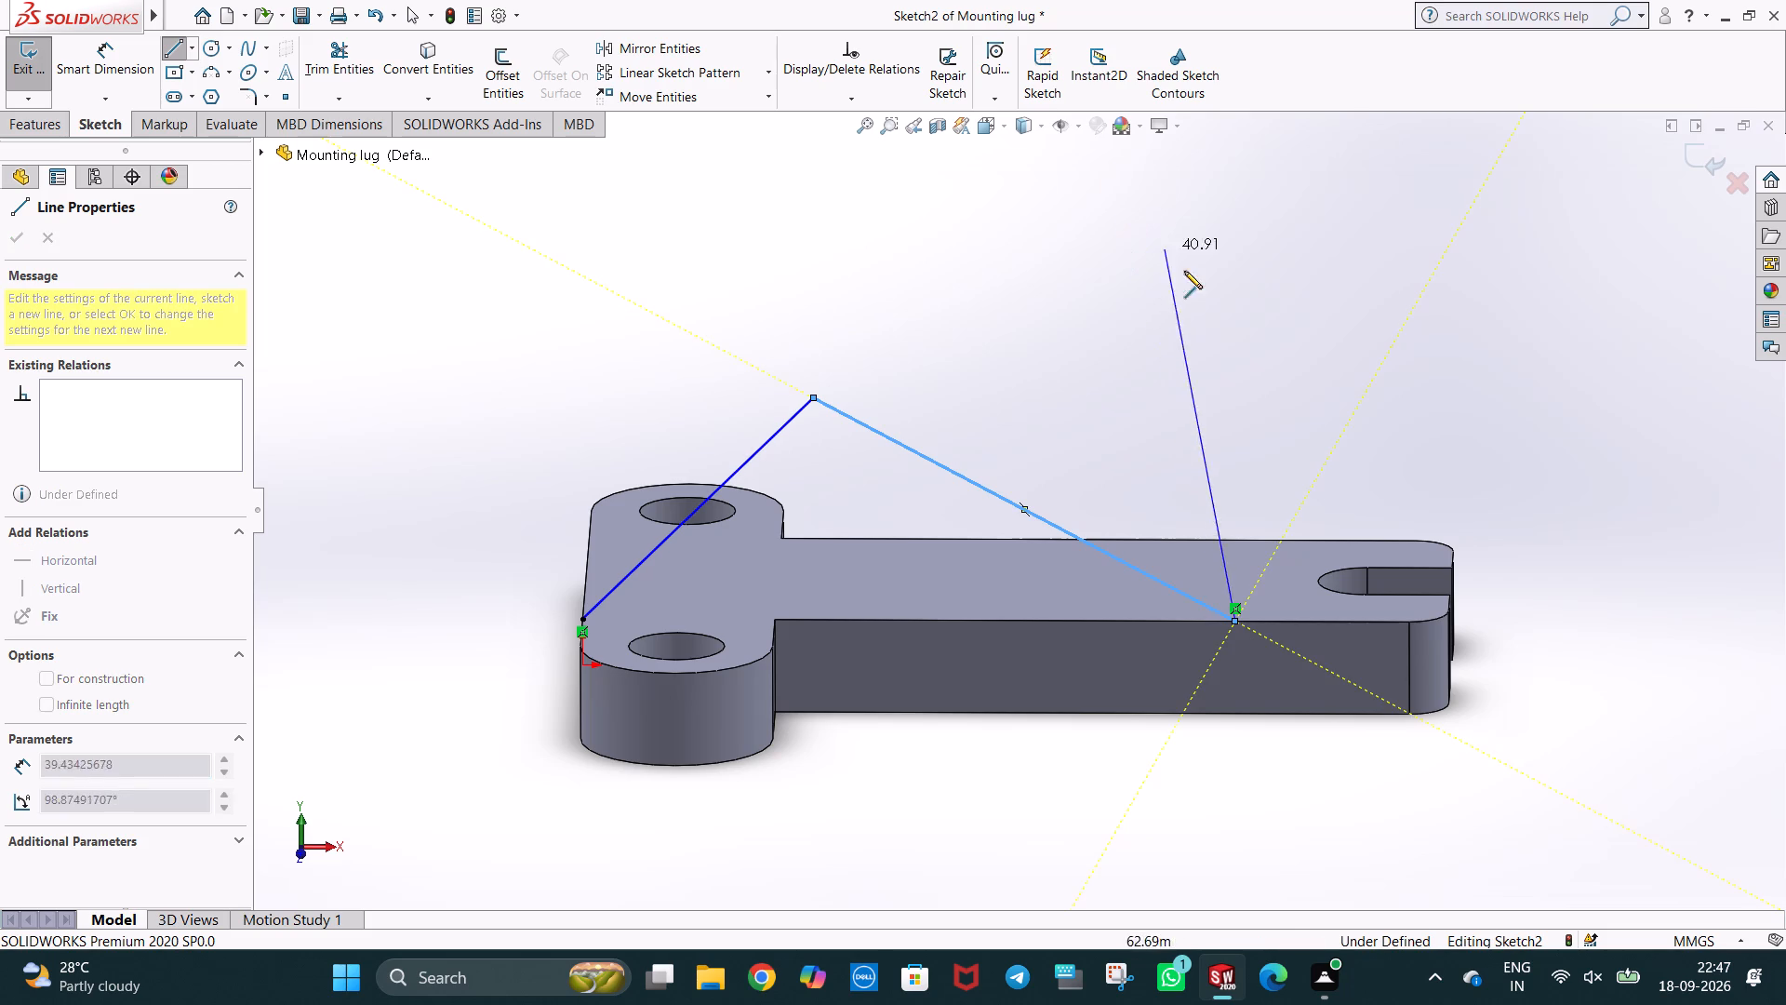
{"action": "key", "text": "Escape"}
Close the triangle with a horizontal line along the arm's upper edge, joining the two lower endpoints.
{"action": "middle_click_drag", "start_coordinate": [1230, 376], "coordinate": [1223, 581]}
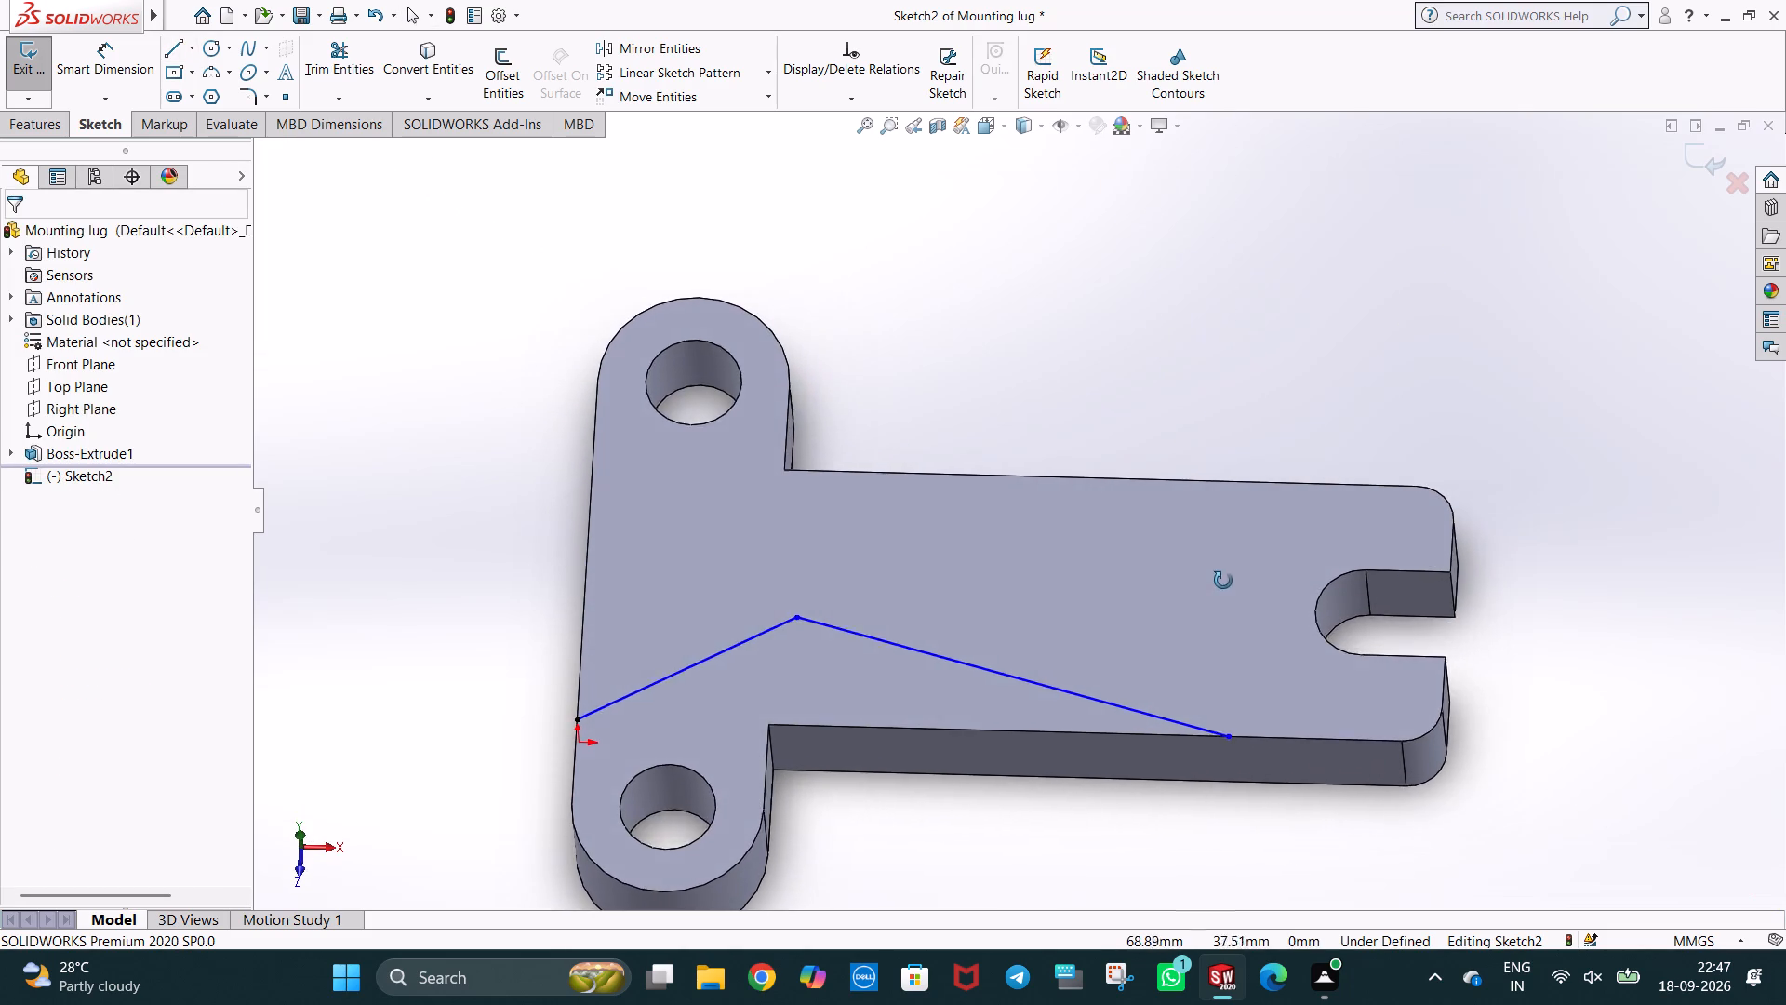
{"action": "middle_click_drag", "start_coordinate": [1223, 581], "coordinate": [1217, 347]}
{"action": "scroll", "coordinate": [1217, 348], "scroll_direction": "down", "scroll_amount": 1}
{"action": "middle_click_drag", "start_coordinate": [1145, 421], "coordinate": [1183, 352]}
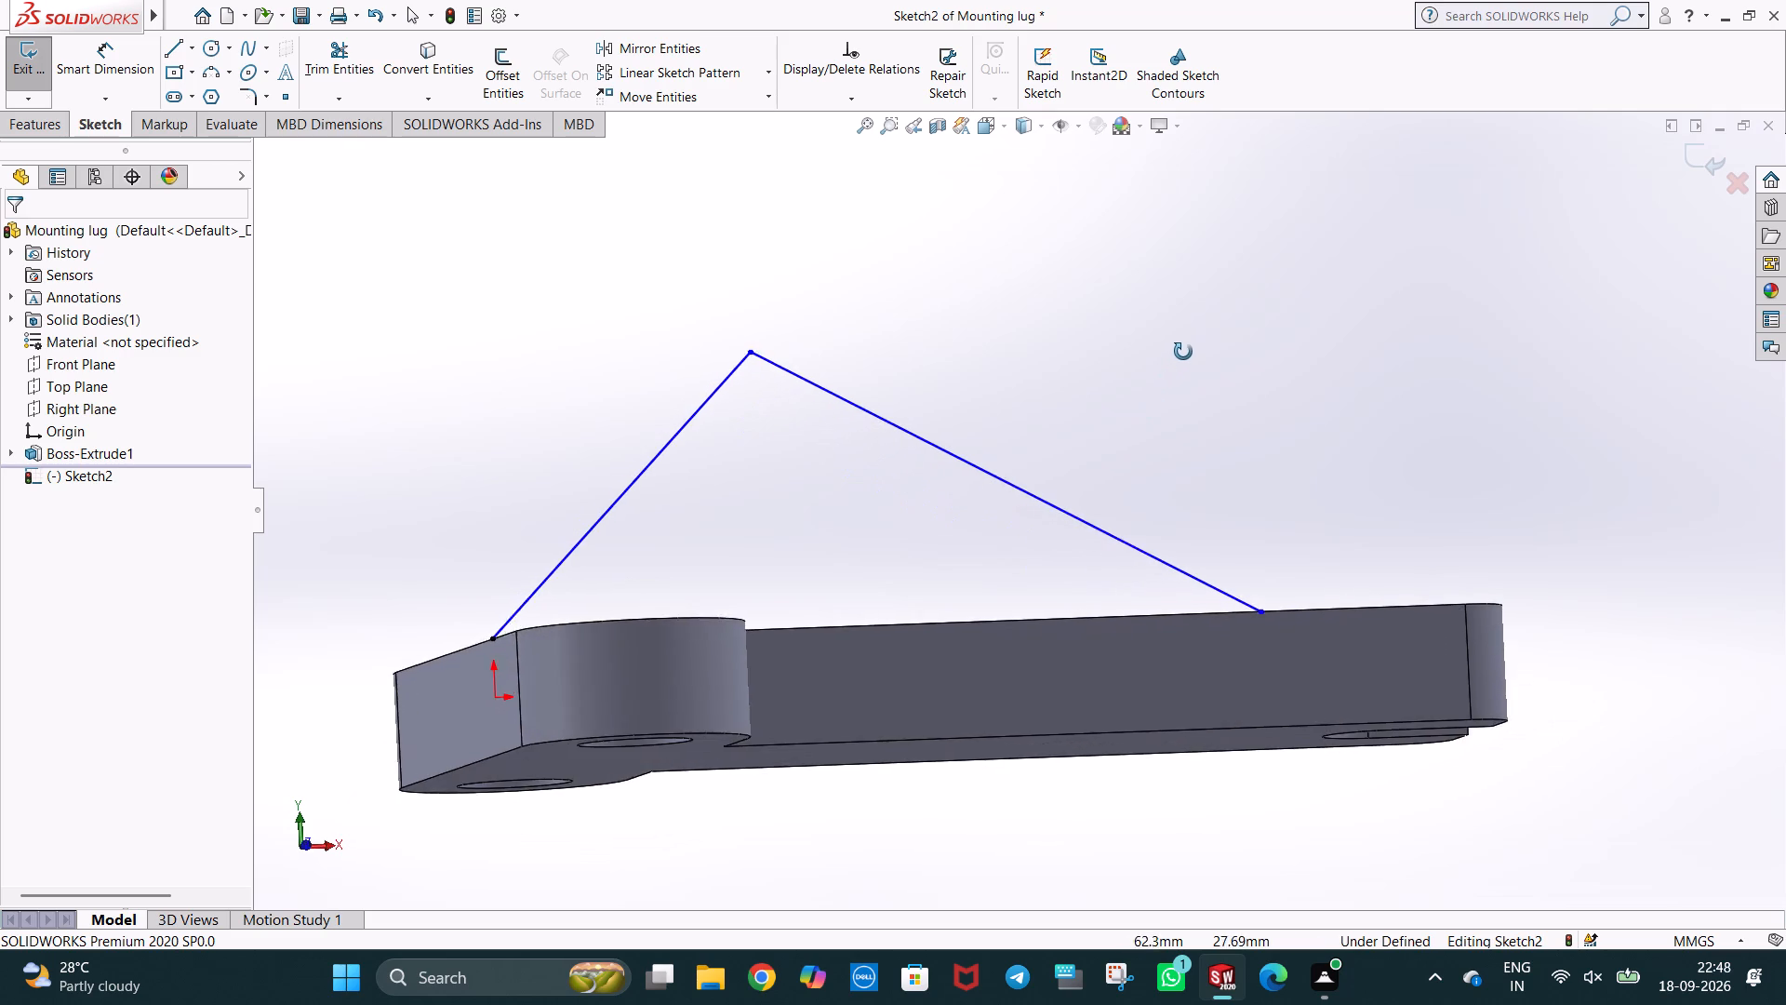
{"action": "middle_click_drag", "start_coordinate": [1183, 352], "coordinate": [1161, 366]}
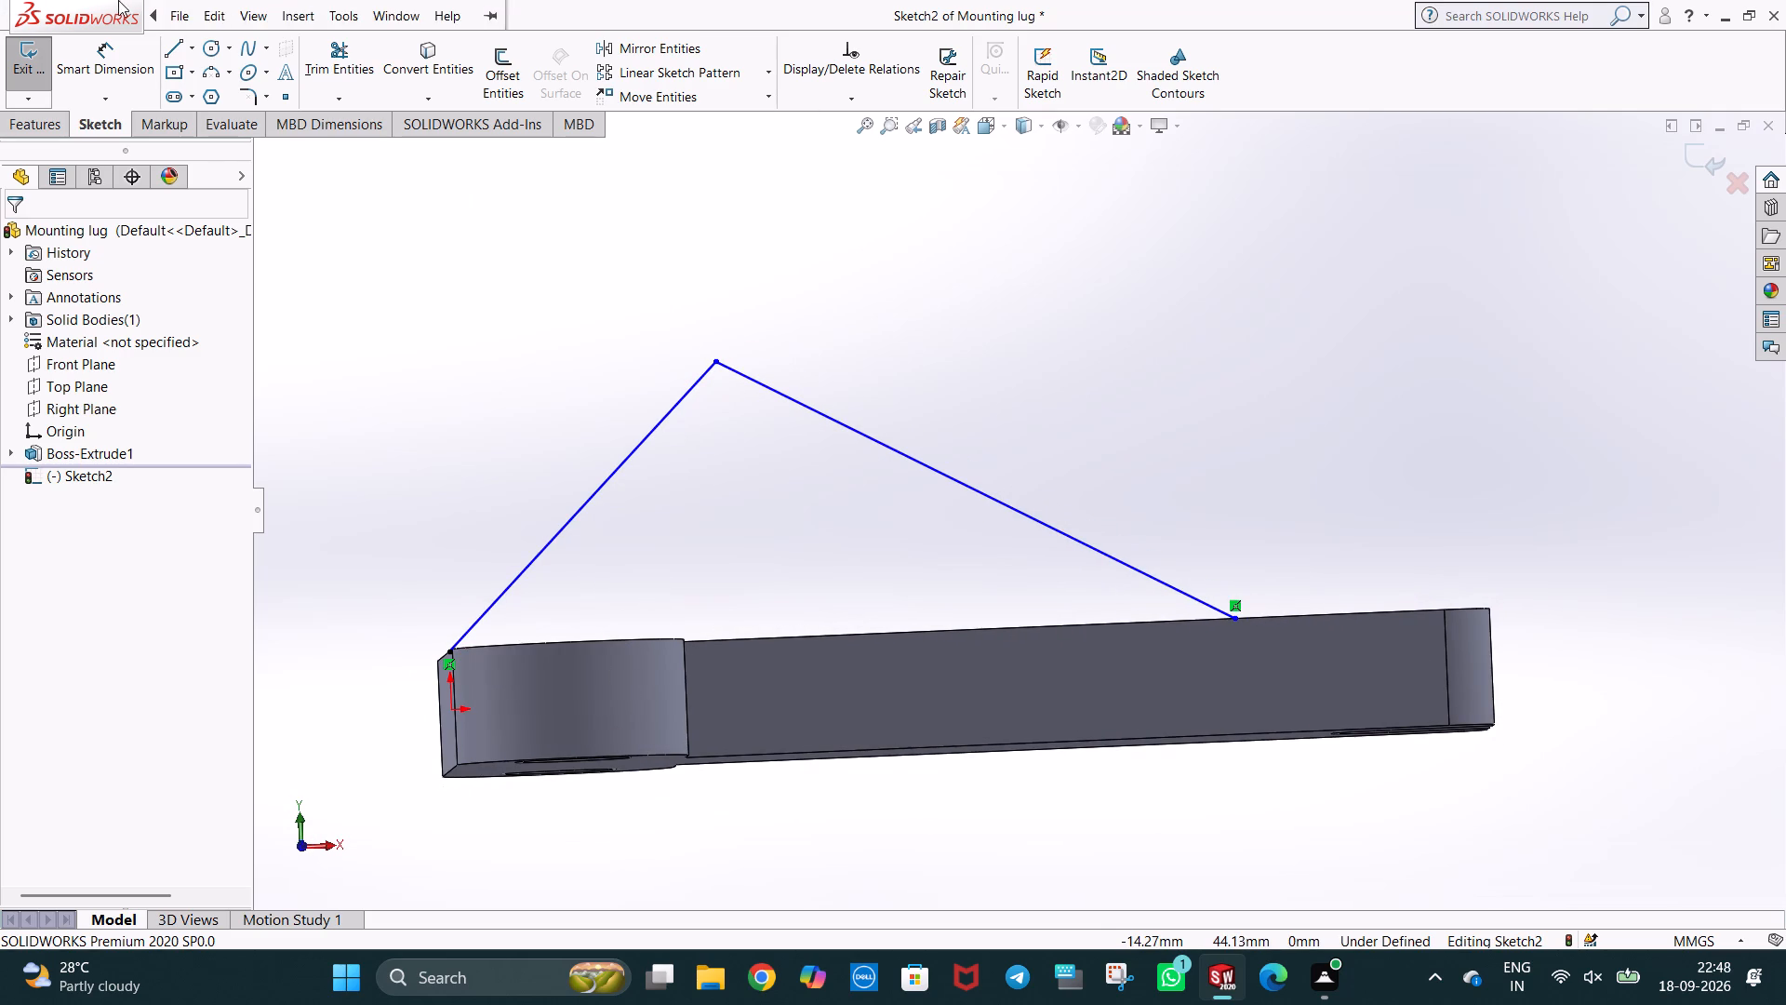
{"action": "left_click", "coordinate": [172, 52]}
{"action": "left_click", "coordinate": [450, 656]}
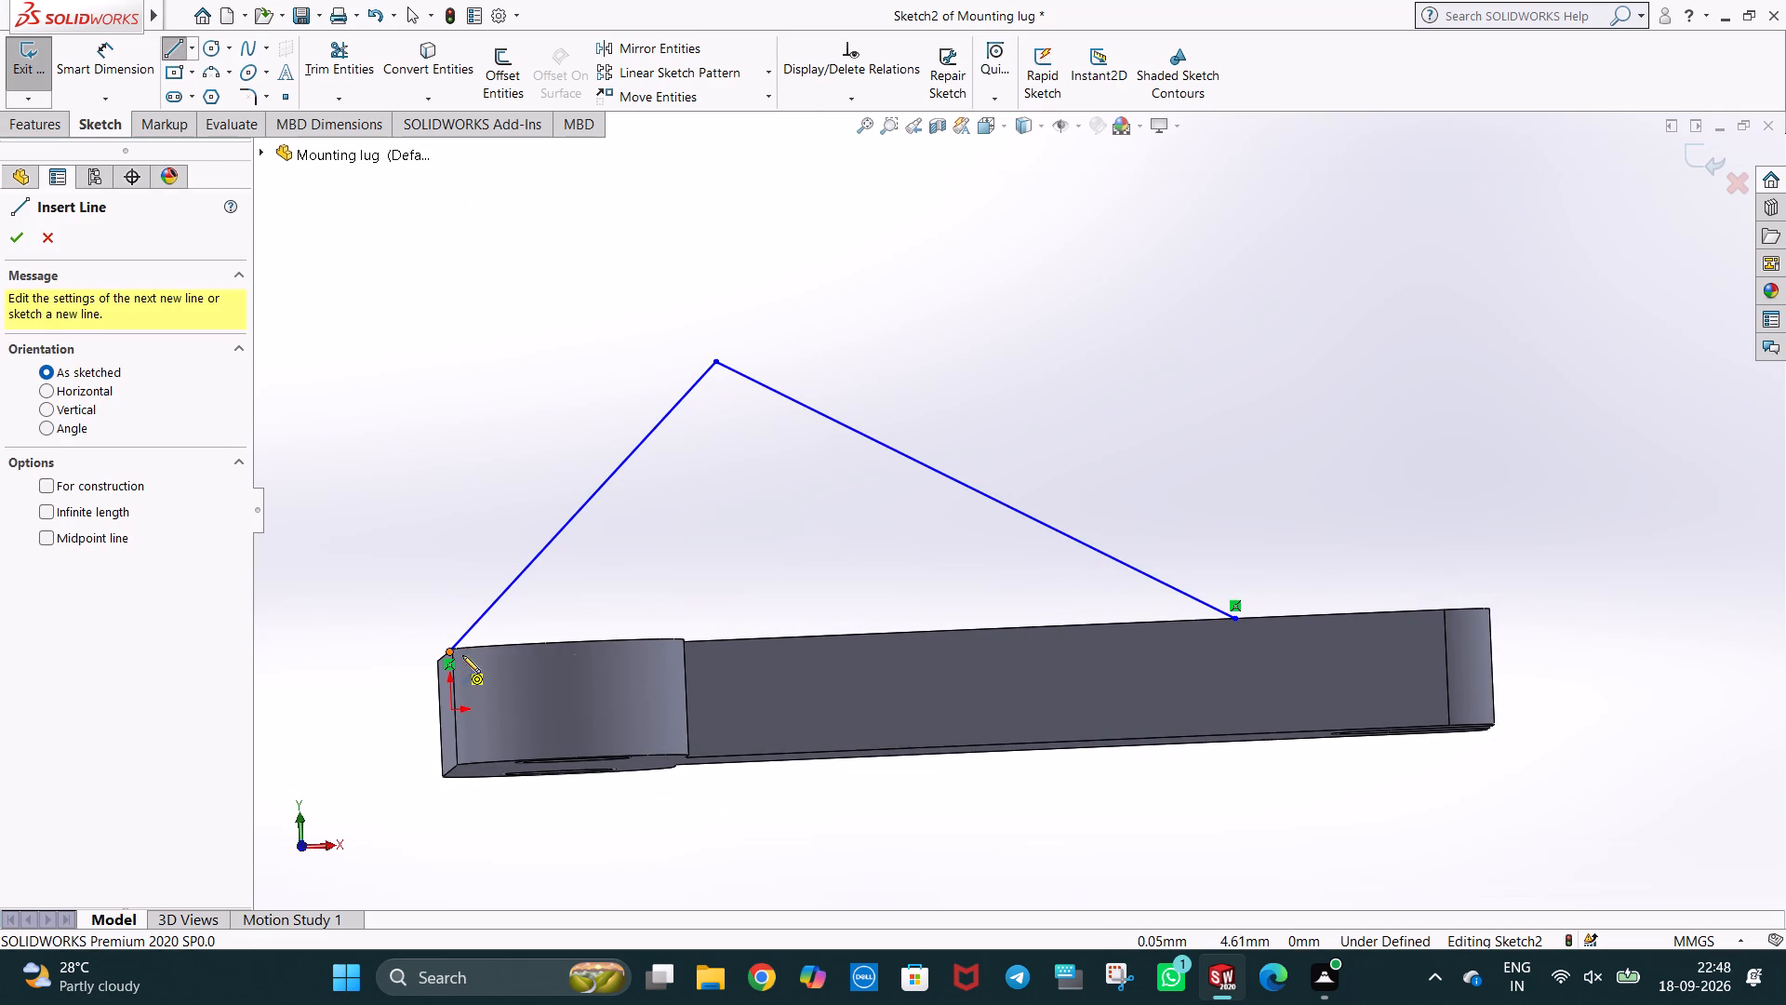
{"action": "left_click", "coordinate": [1232, 616]}
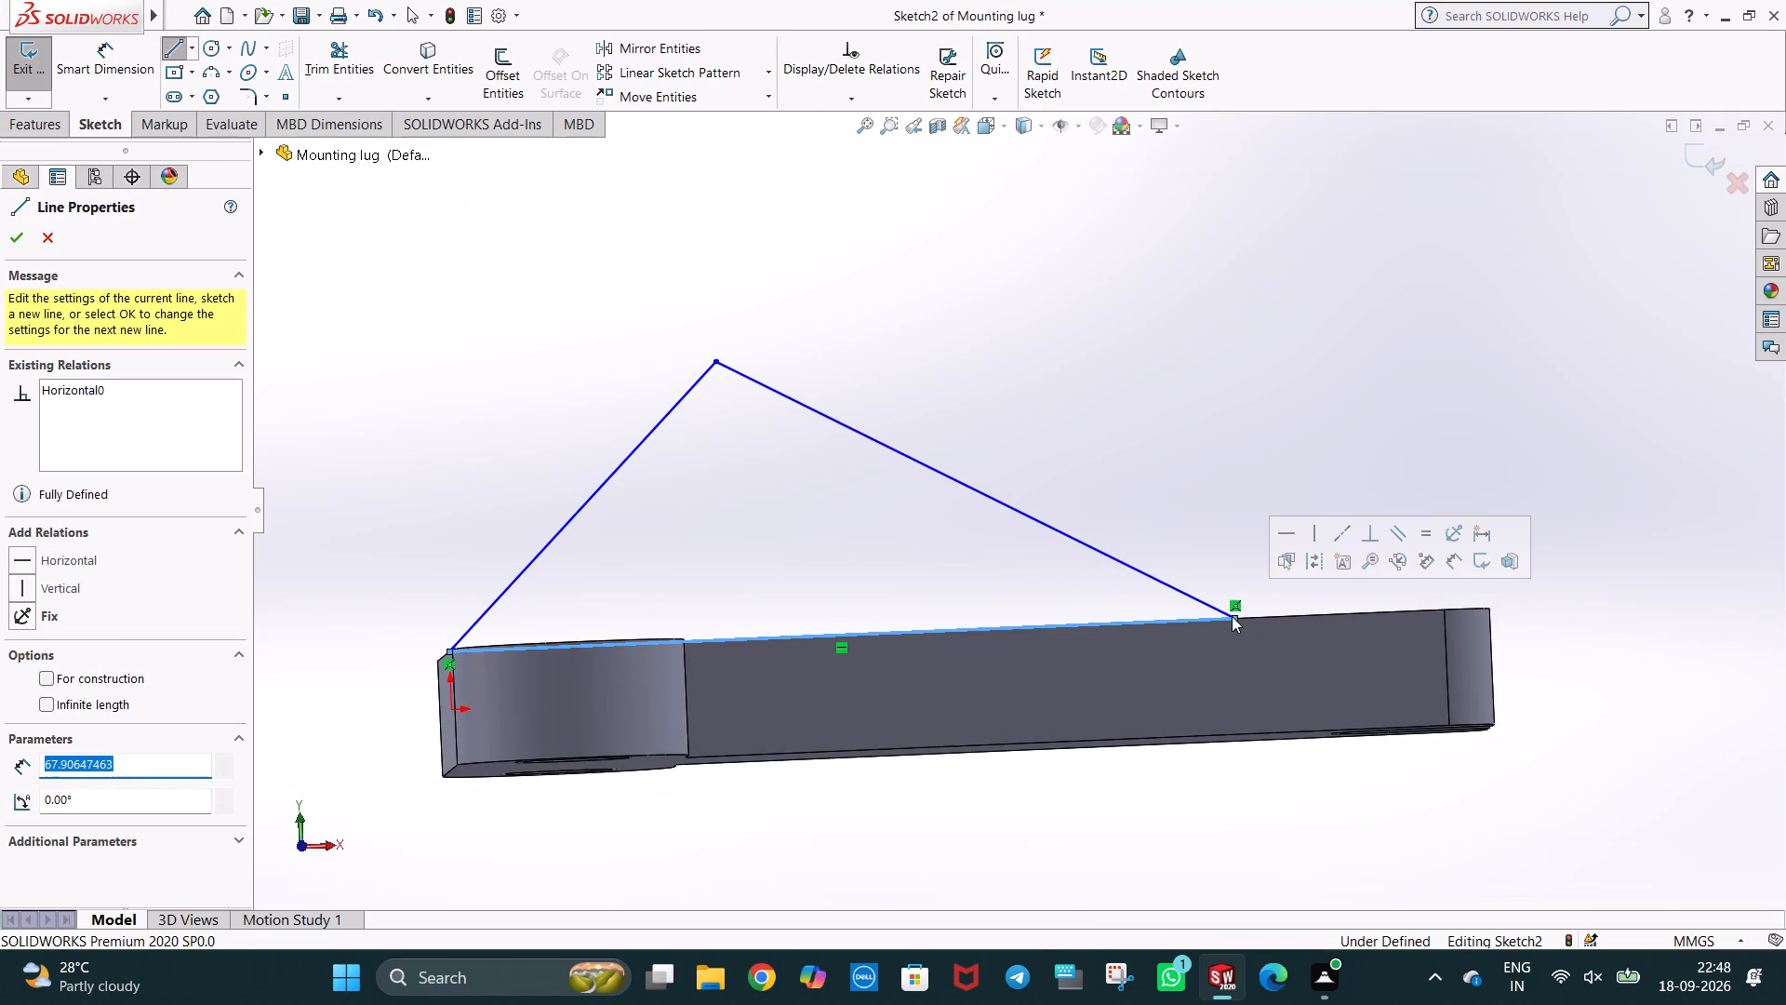
{"action": "key", "text": "Escape"}
{"action": "middle_click_drag", "start_coordinate": [1246, 476], "coordinate": [1249, 541]}
{"action": "key", "text": "Escape"}
{"action": "key", "text": "Escape"}
Extrude the triangle profile as a blind boss 30 mm deep, with the direction reversed so it runs across the arm's top.
{"action": "middle_click_drag", "start_coordinate": [1250, 385], "coordinate": [1251, 446]}
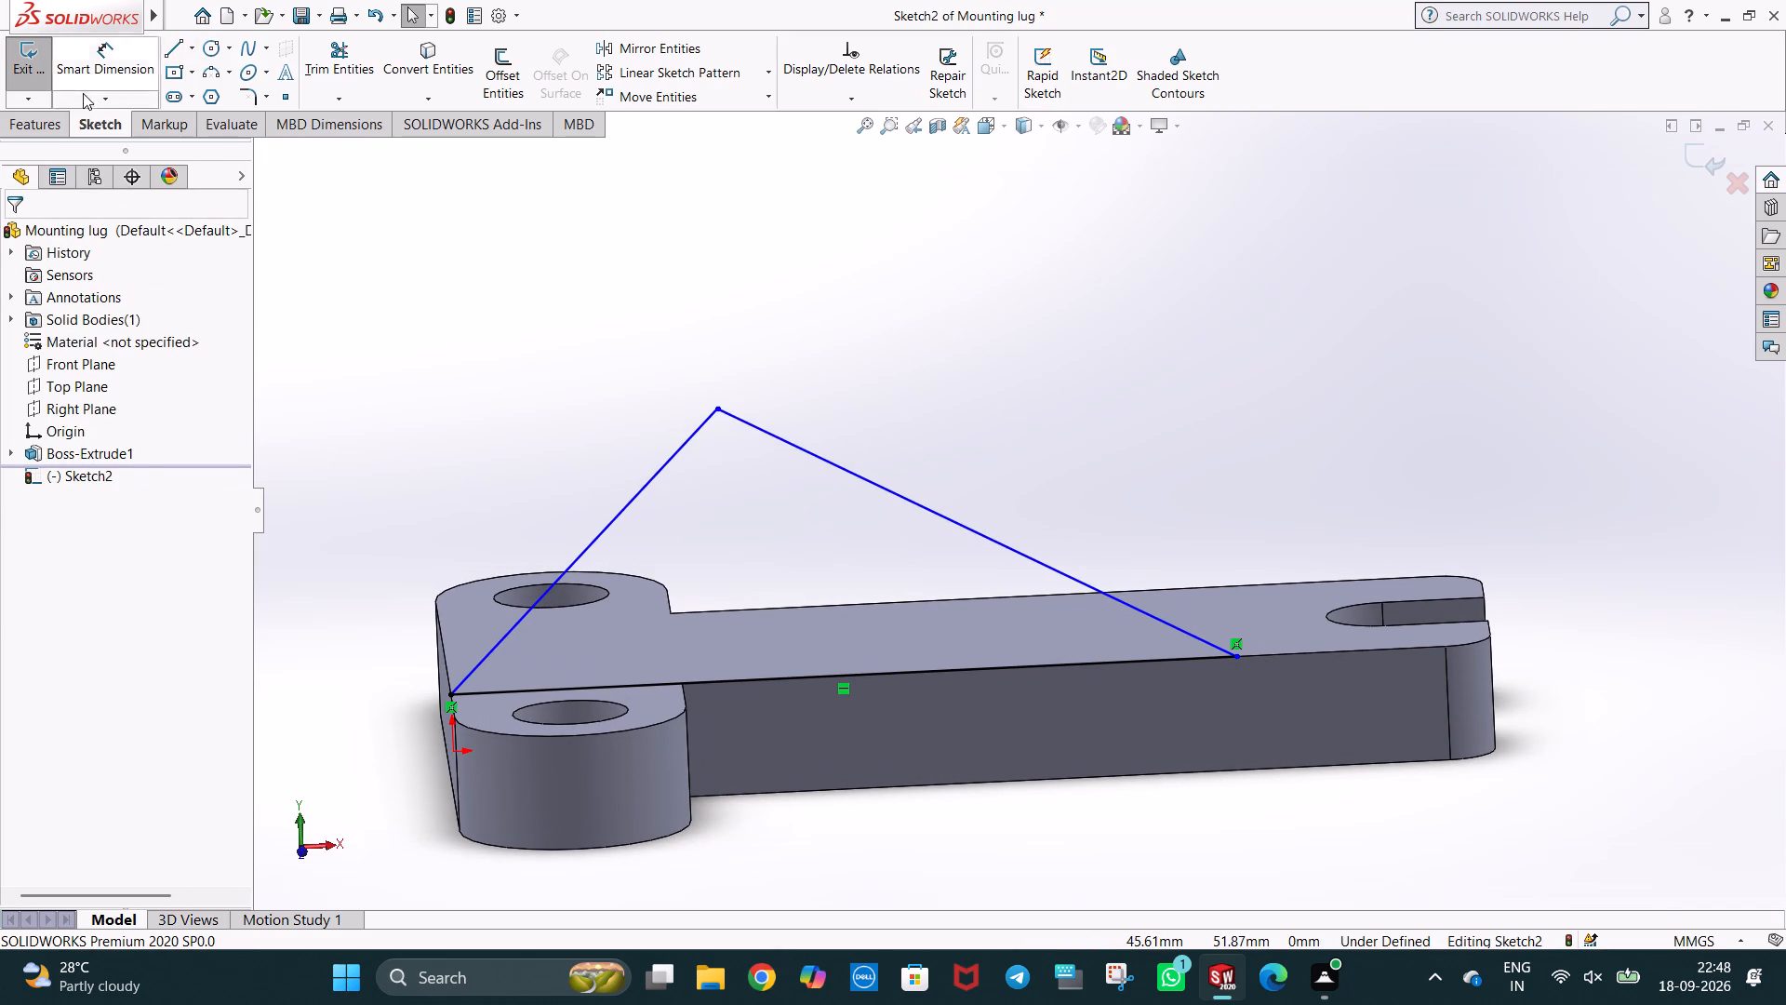
{"action": "left_click", "coordinate": [43, 132]}
{"action": "left_click", "coordinate": [47, 74]}
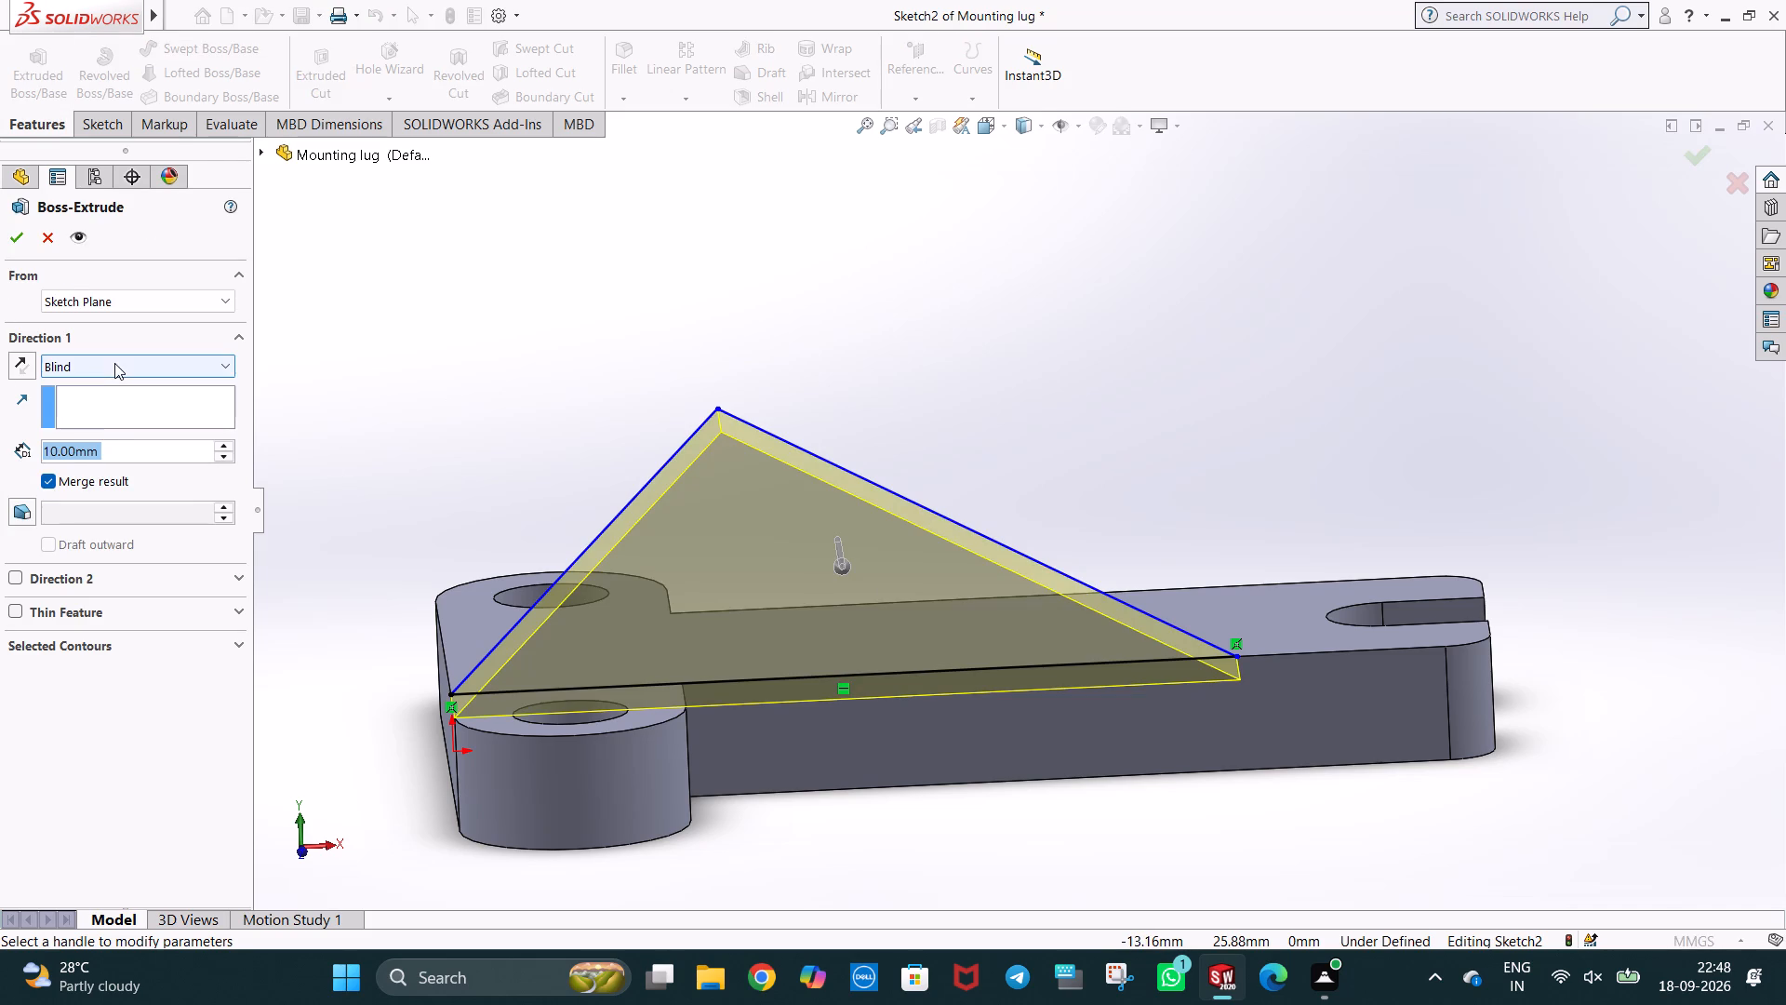
{"action": "left_click", "coordinate": [114, 363]}
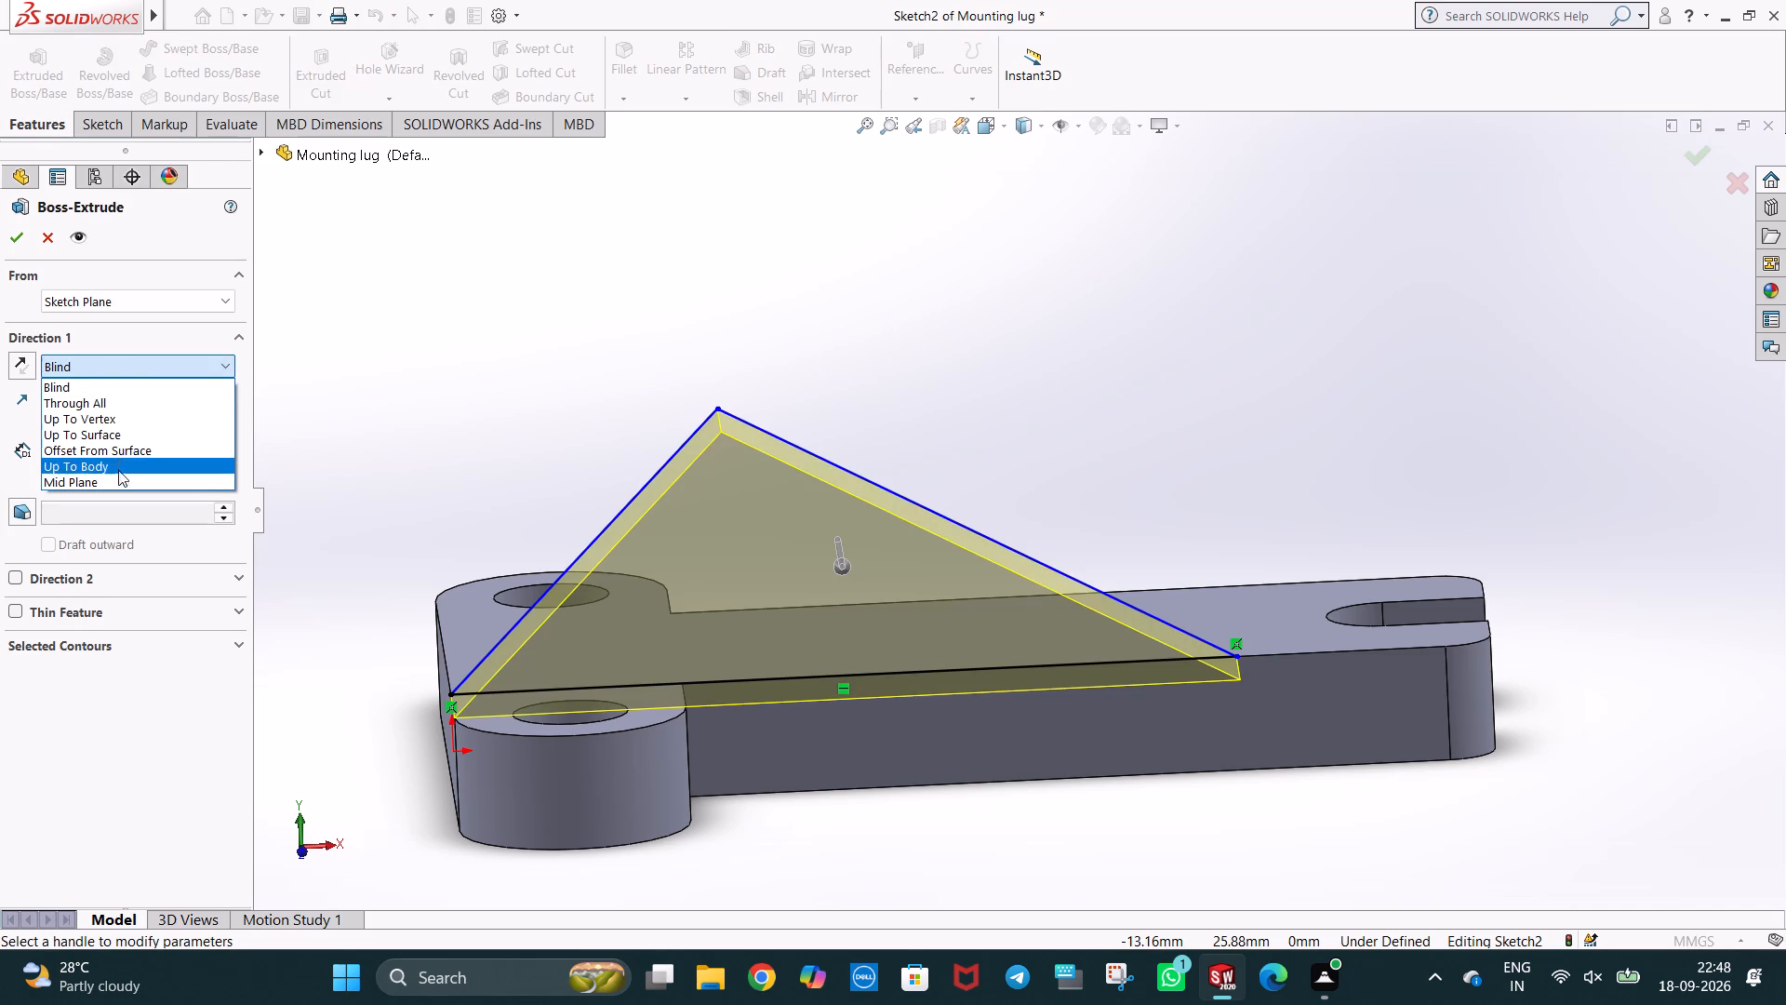
{"action": "left_click", "coordinate": [118, 476]}
{"action": "middle_click_drag", "start_coordinate": [1002, 412], "coordinate": [1052, 530]}
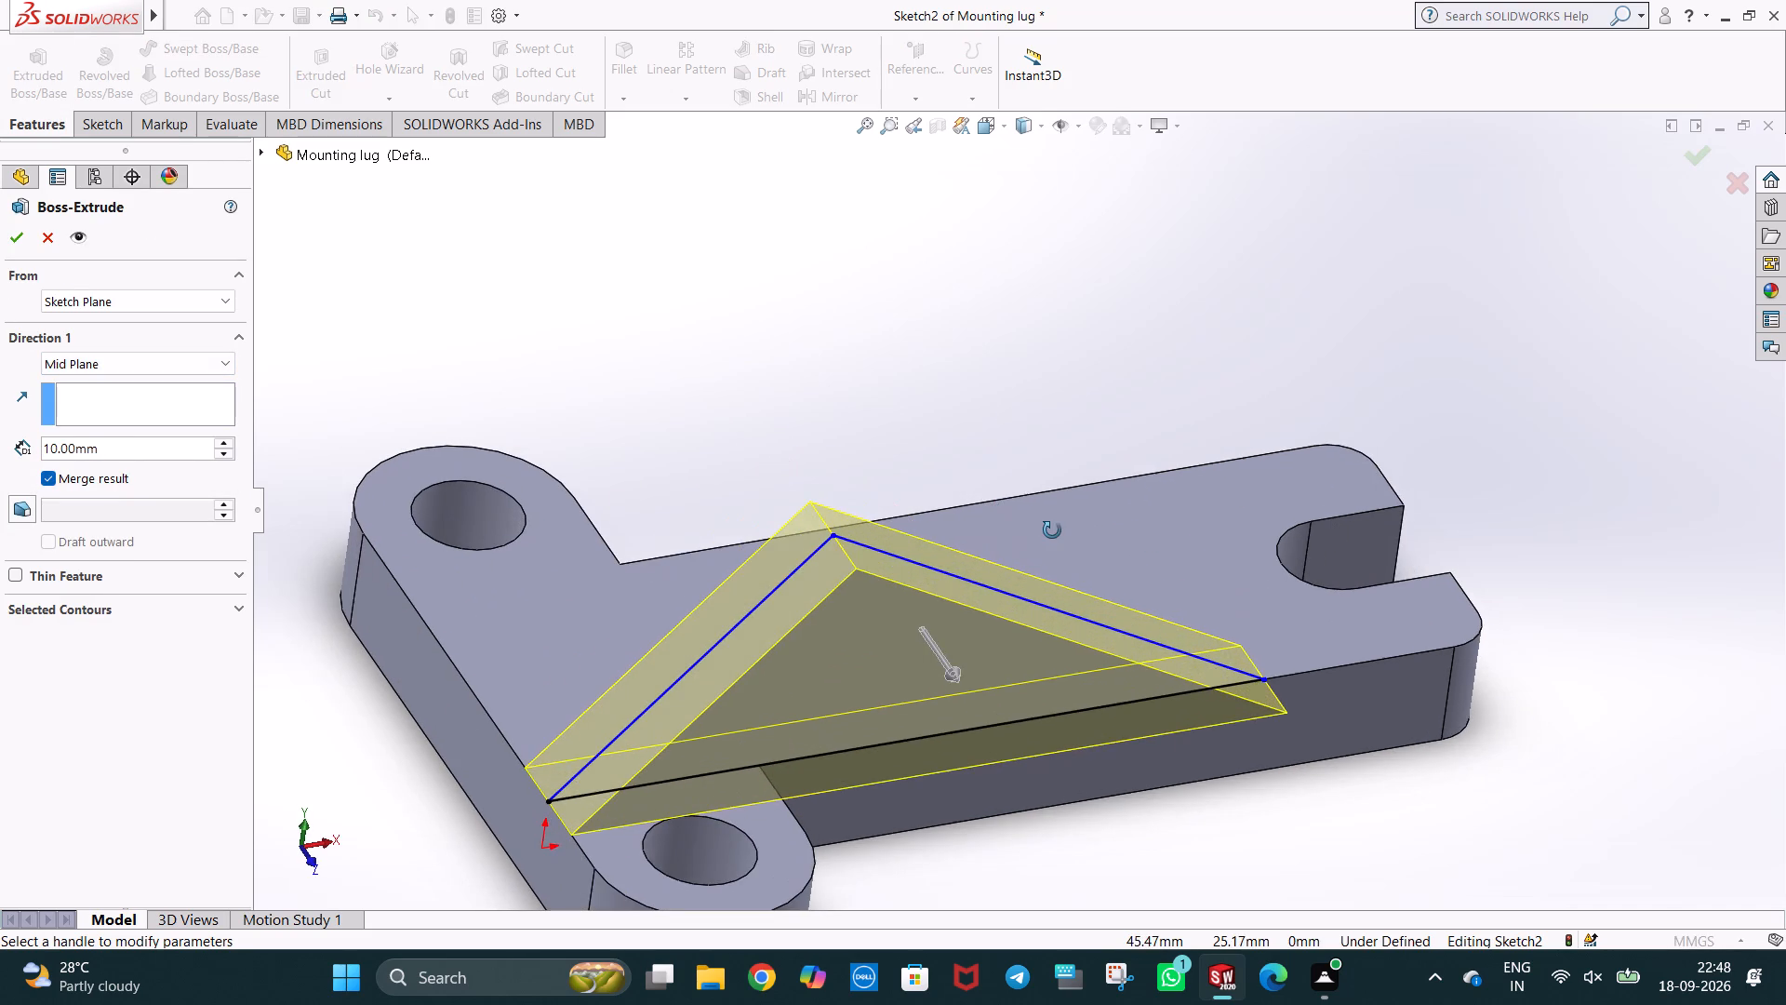
{"action": "middle_click_drag", "start_coordinate": [1052, 530], "coordinate": [1017, 430]}
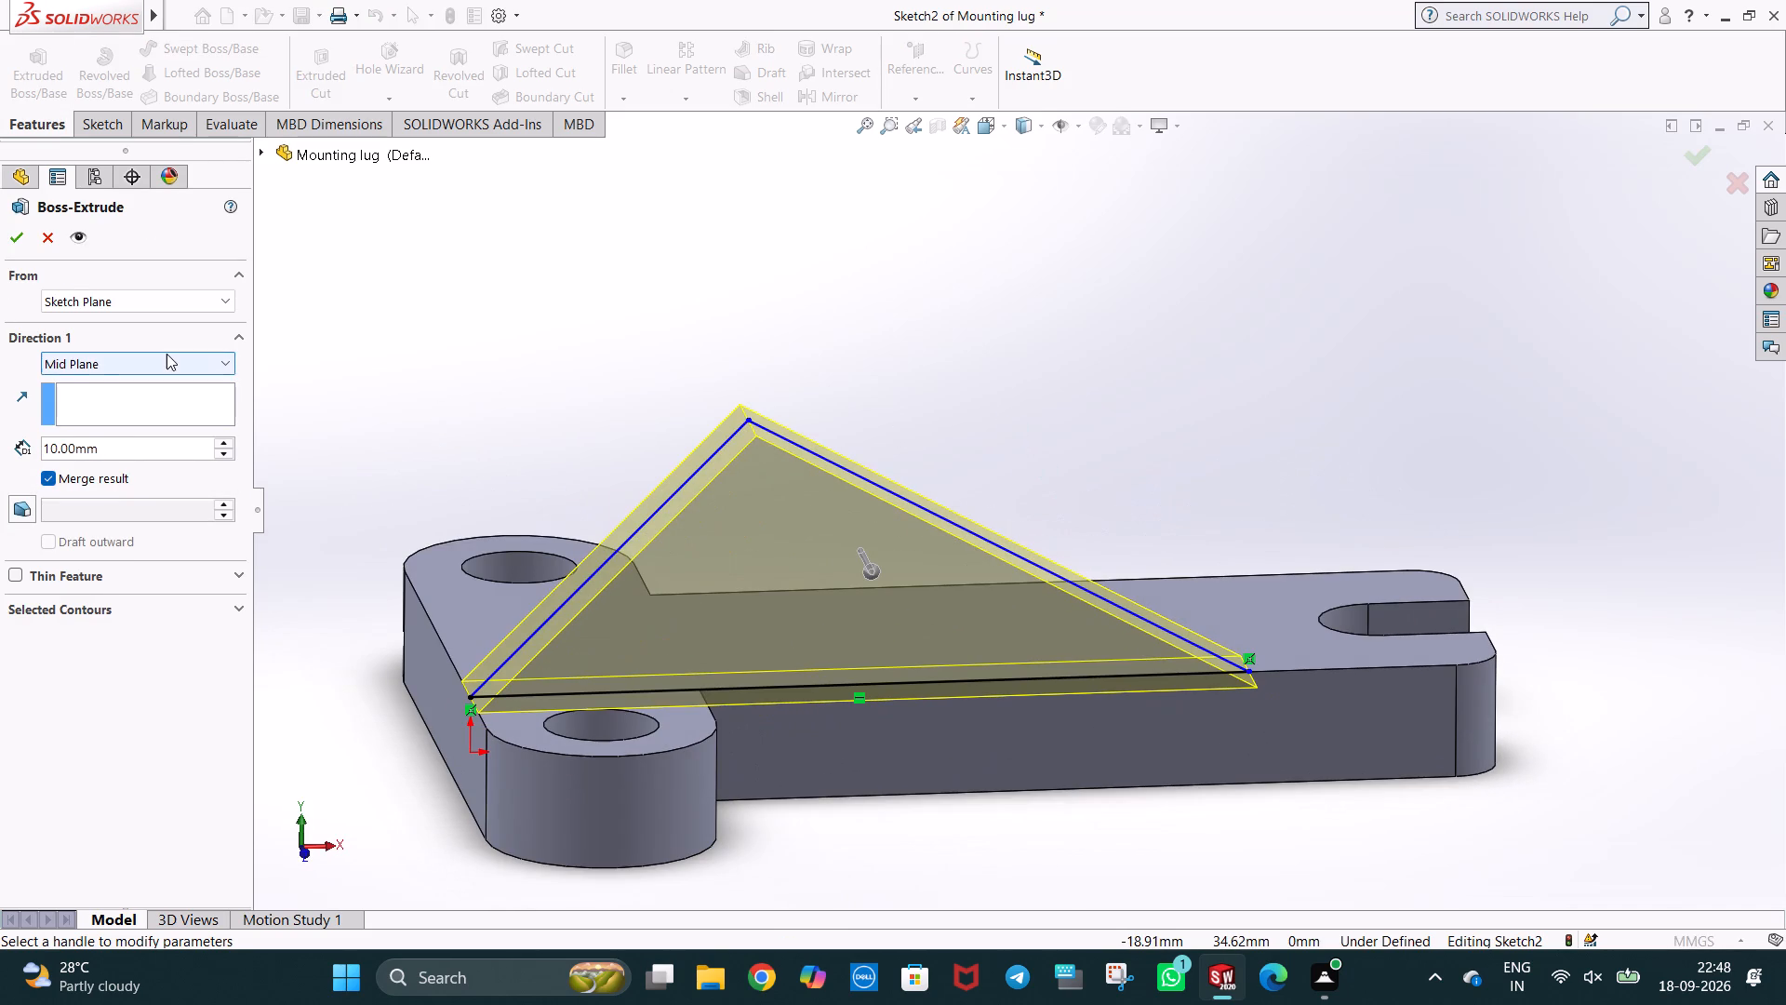
{"action": "left_click", "coordinate": [167, 354]}
{"action": "left_click", "coordinate": [154, 378]}
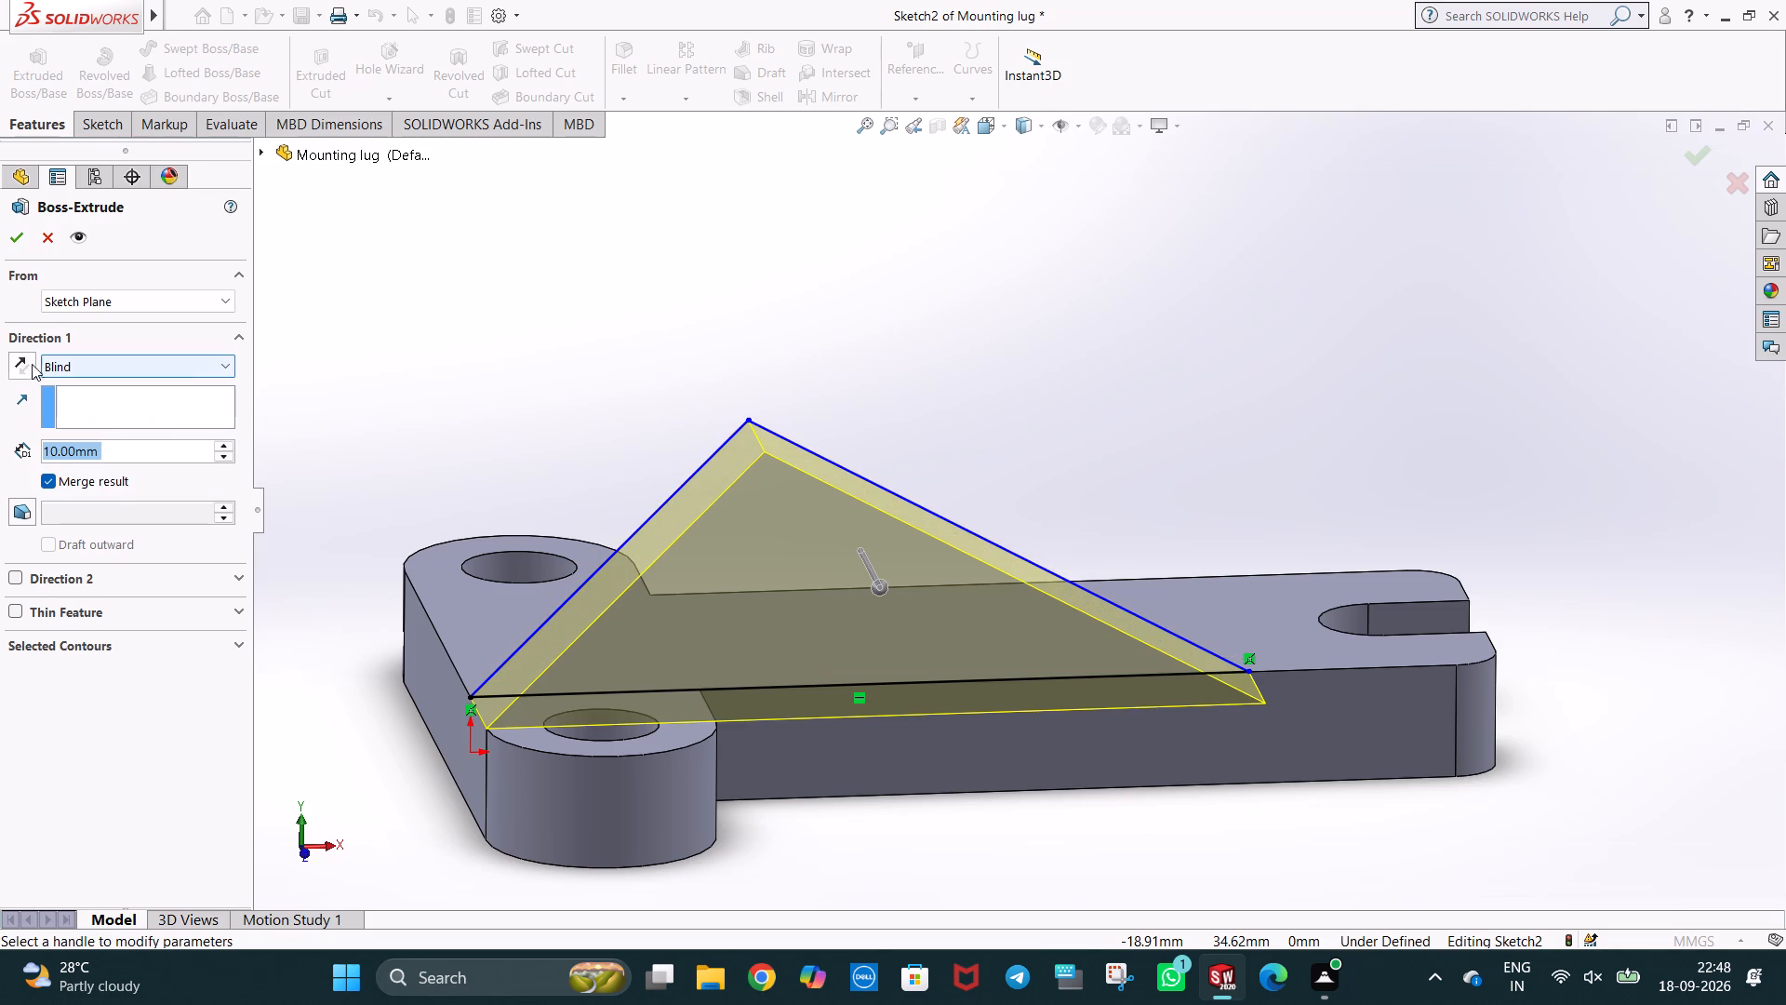
{"action": "left_click", "coordinate": [22, 364]}
{"action": "middle_click_drag", "start_coordinate": [749, 386], "coordinate": [868, 479]}
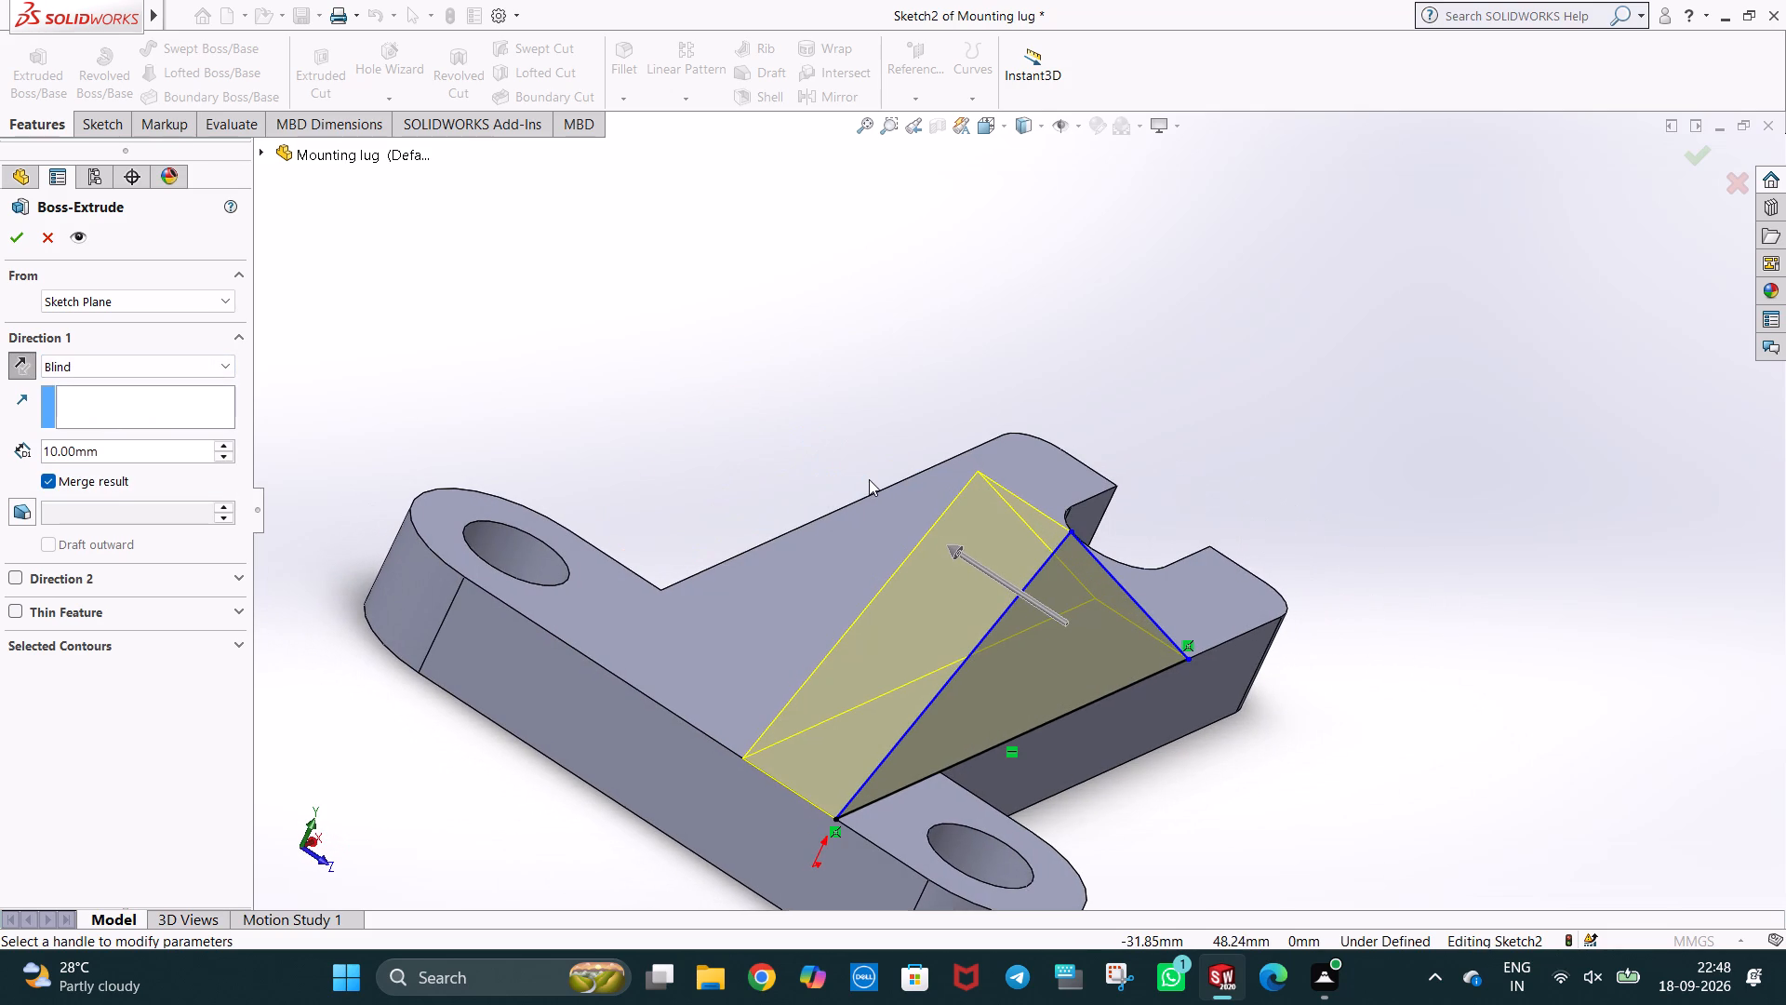
{"action": "left_click_drag", "start_coordinate": [108, 447], "coordinate": [59, 452]}
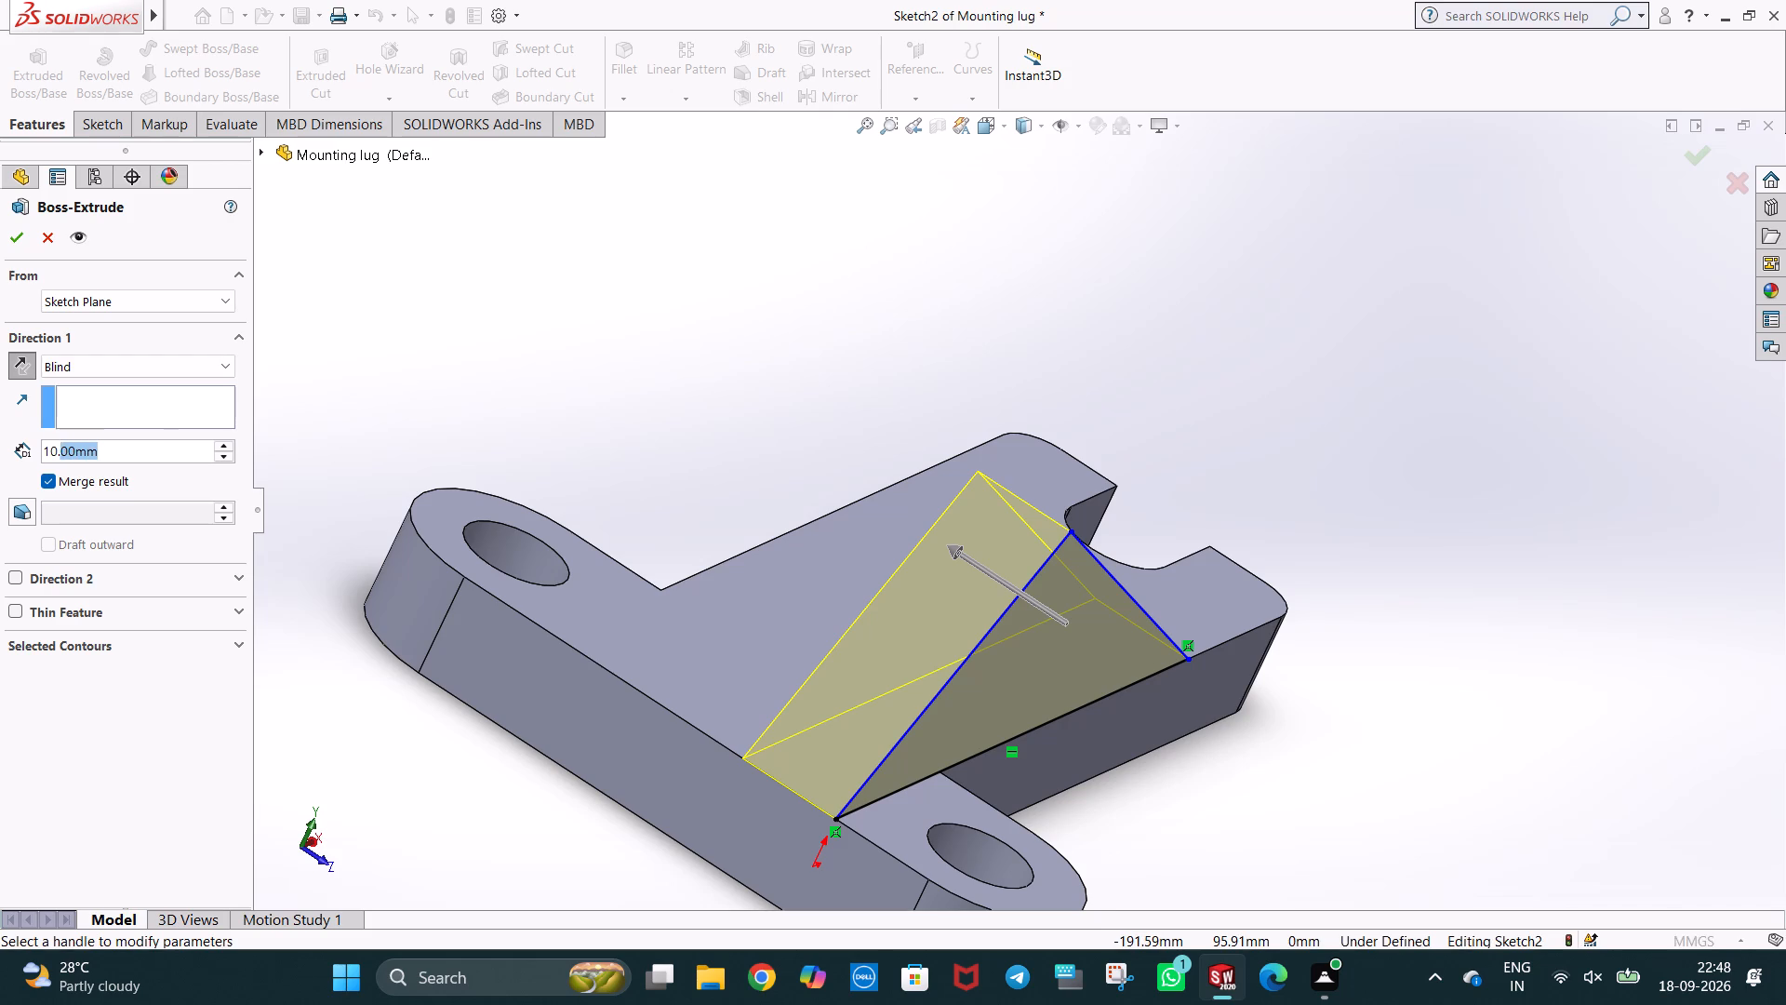
{"action": "left_click_drag", "start_coordinate": [59, 452], "coordinate": [35, 461]}
{"action": "type", "text": "40"}
{"action": "key", "text": "Return"}
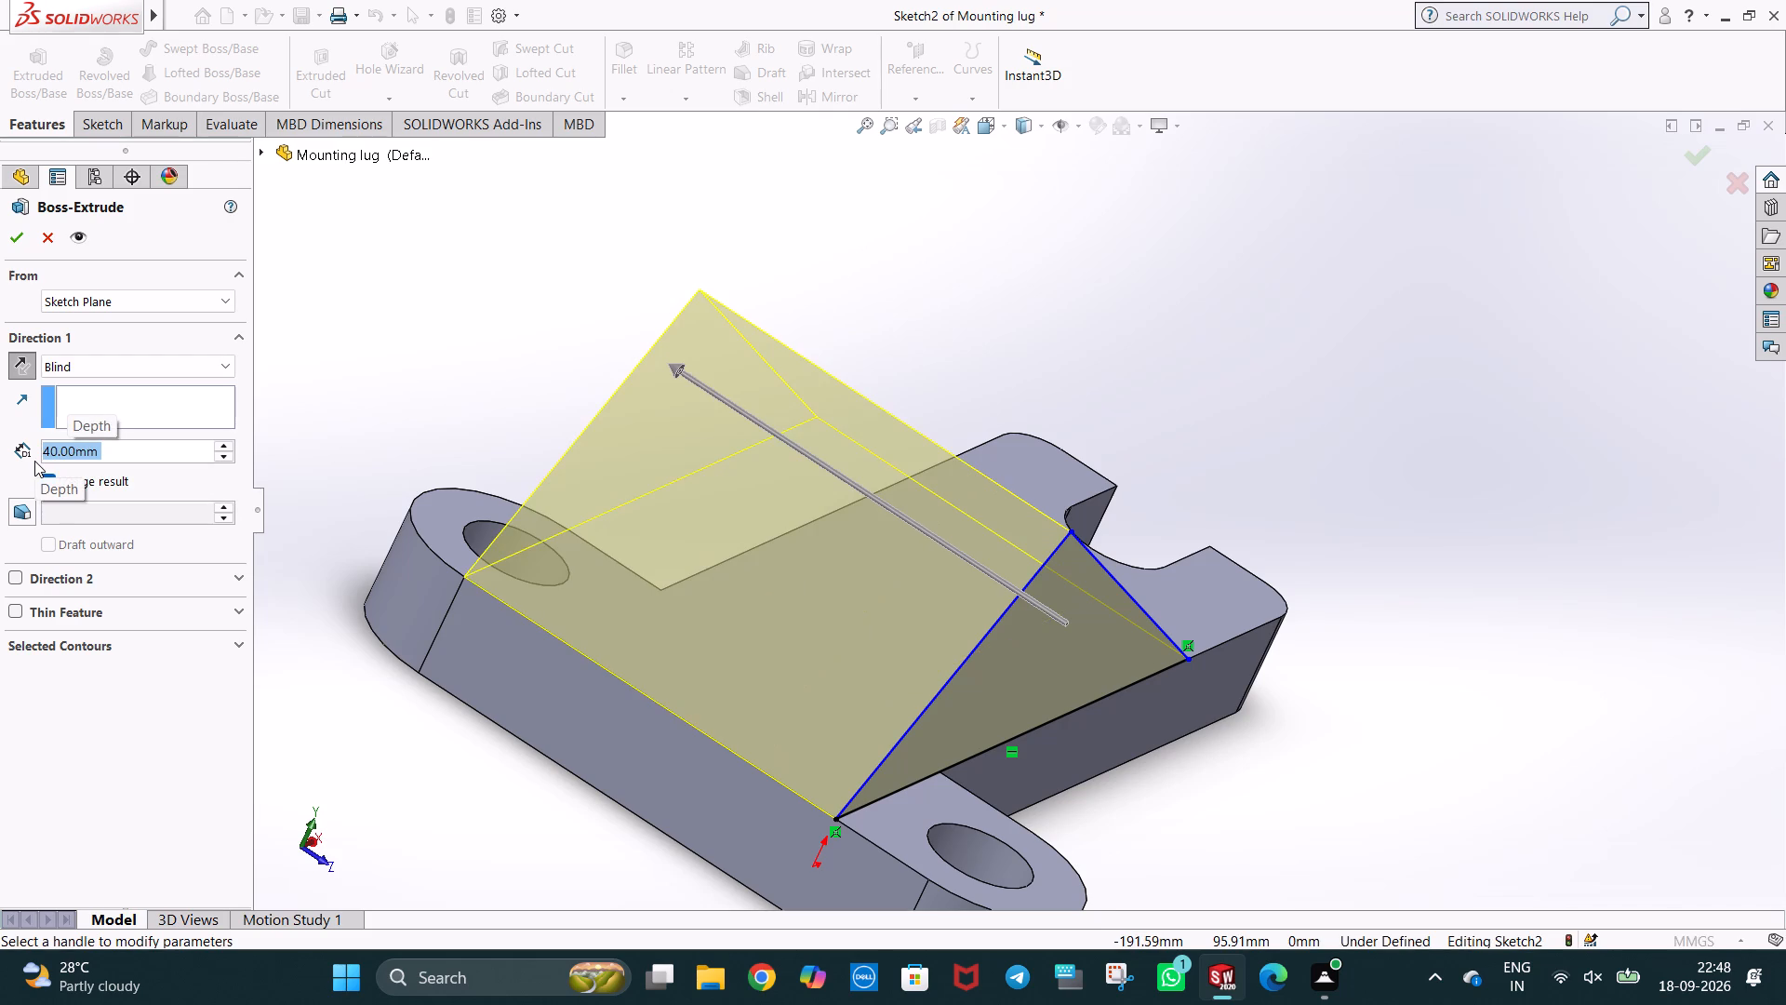
{"action": "type", "text": "30"}
{"action": "key", "text": "Return"}
{"action": "middle_click_drag", "start_coordinate": [575, 399], "coordinate": [606, 479]}
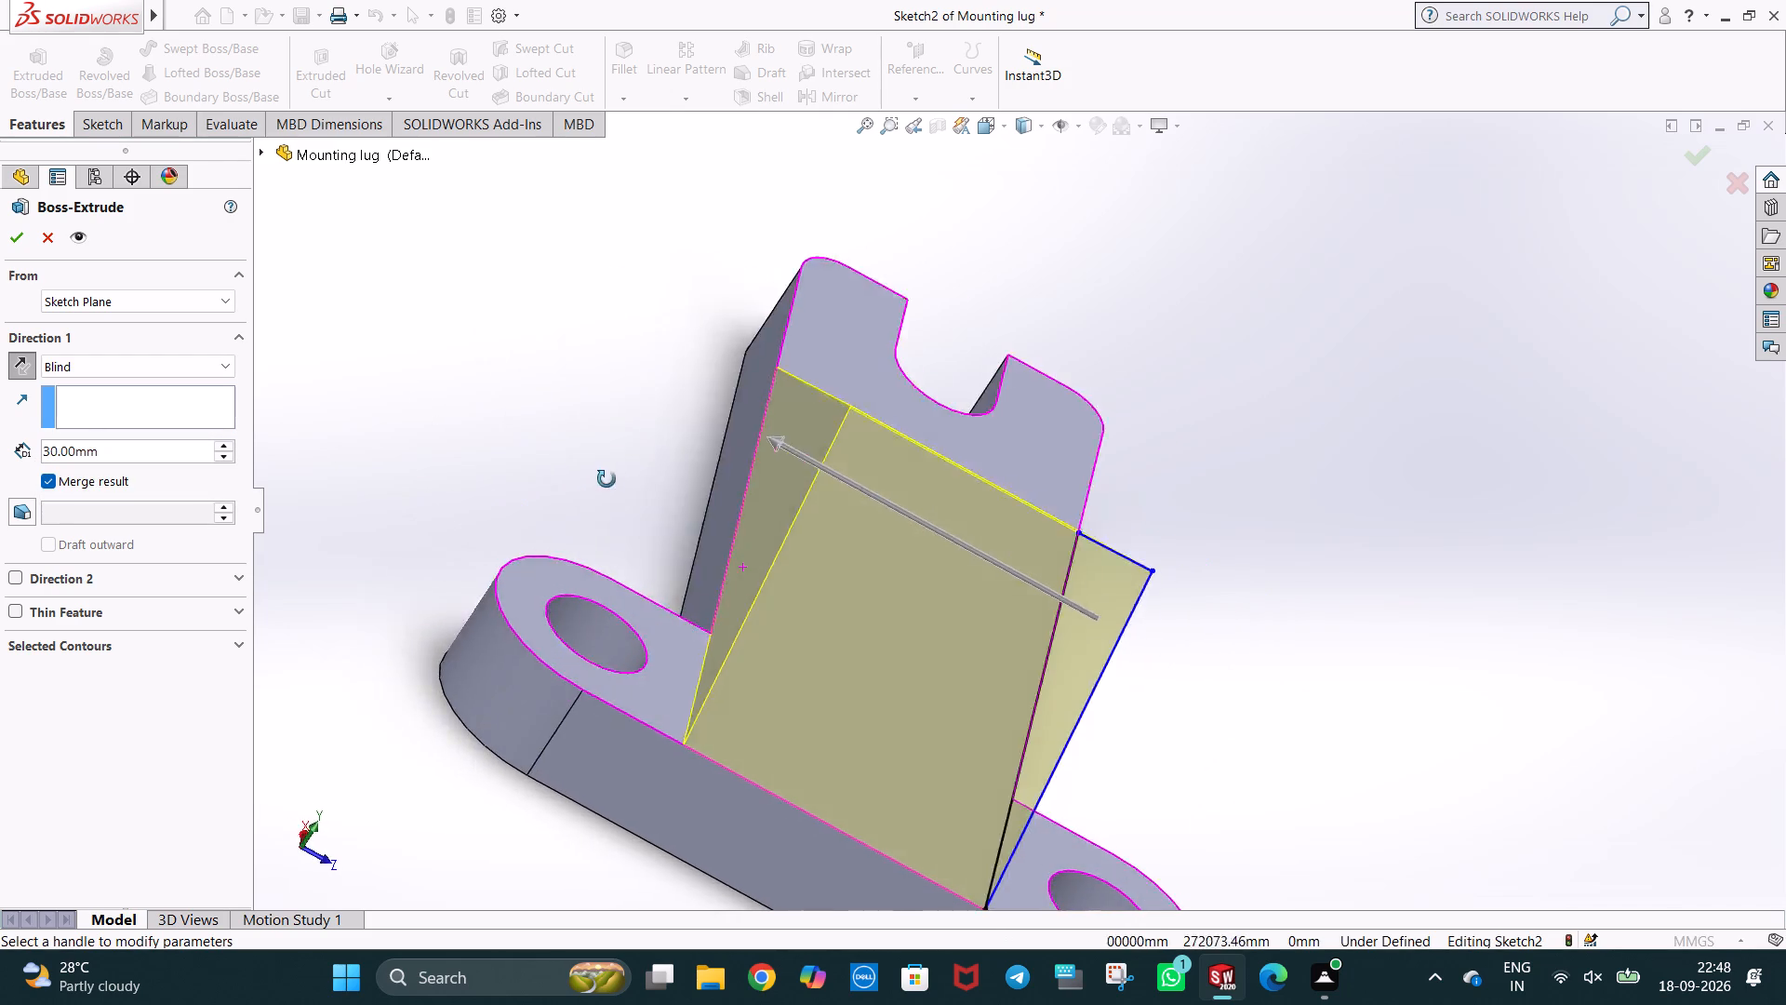
{"action": "middle_click_drag", "start_coordinate": [606, 479], "coordinate": [558, 406]}
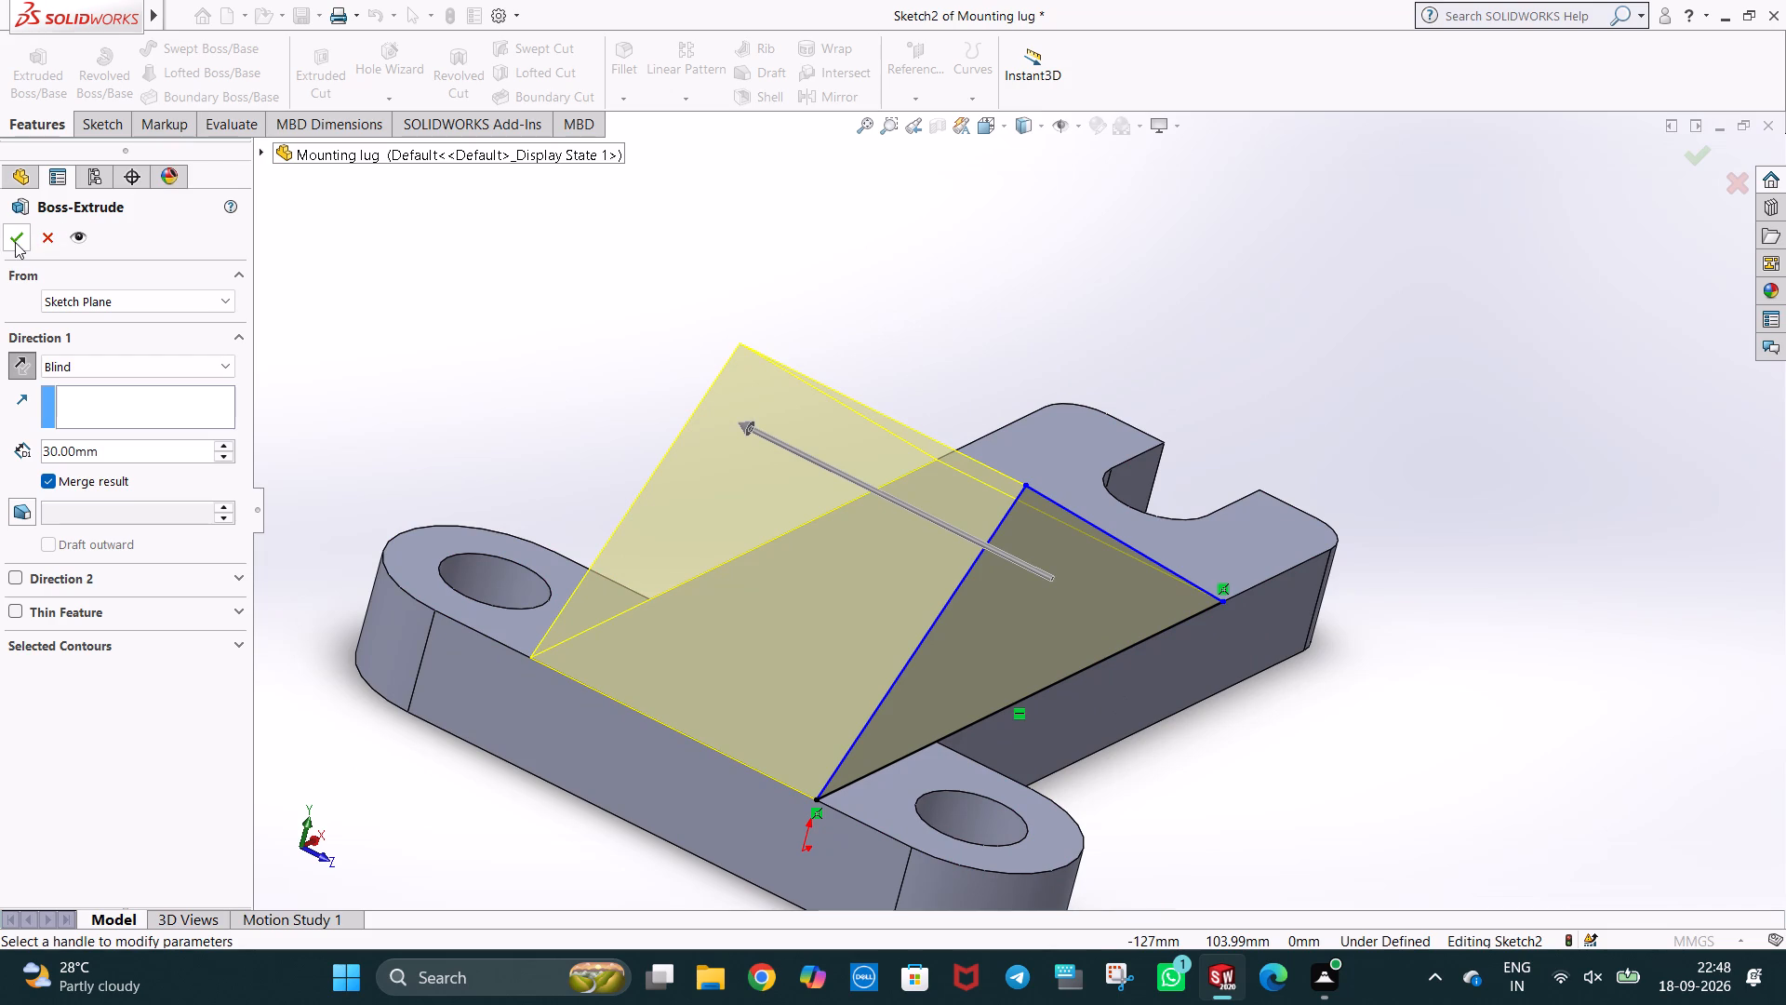
{"action": "left_click", "coordinate": [15, 242]}
{"action": "left_click", "coordinate": [573, 272]}
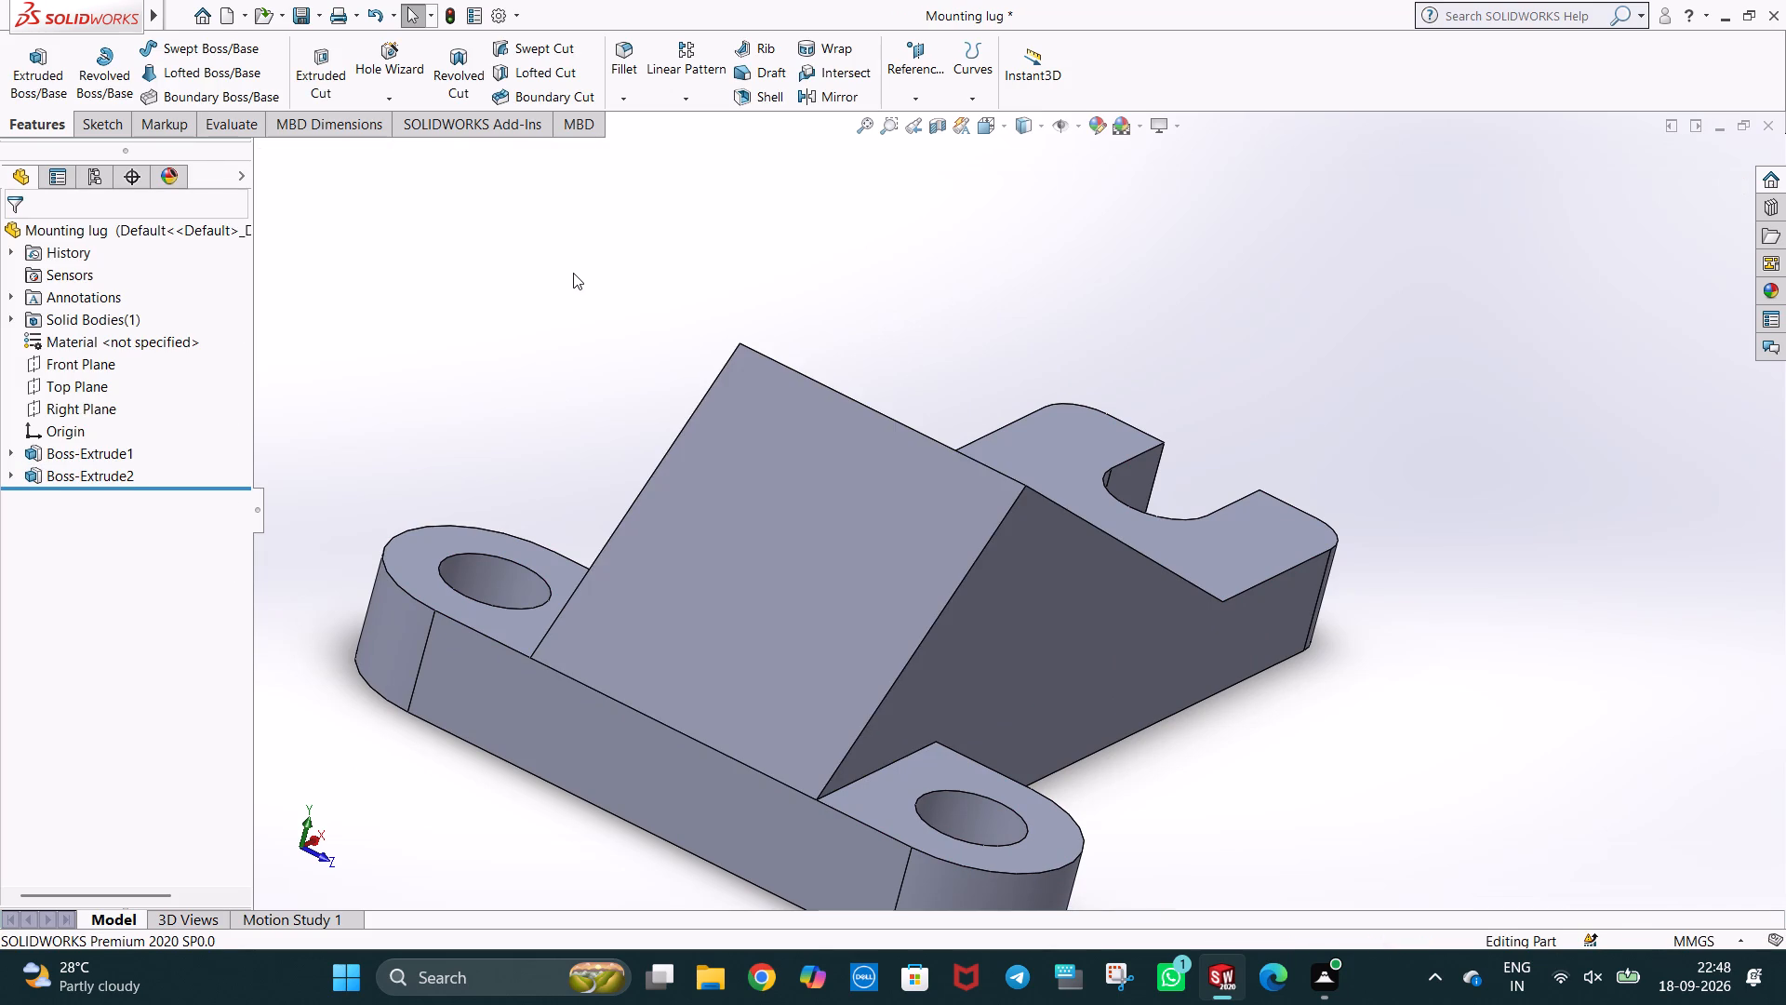
Examine the triangular boss on the arm from the right and left sides and from several angles above the holed end.
{"action": "key", "text": "ctrl+4"}
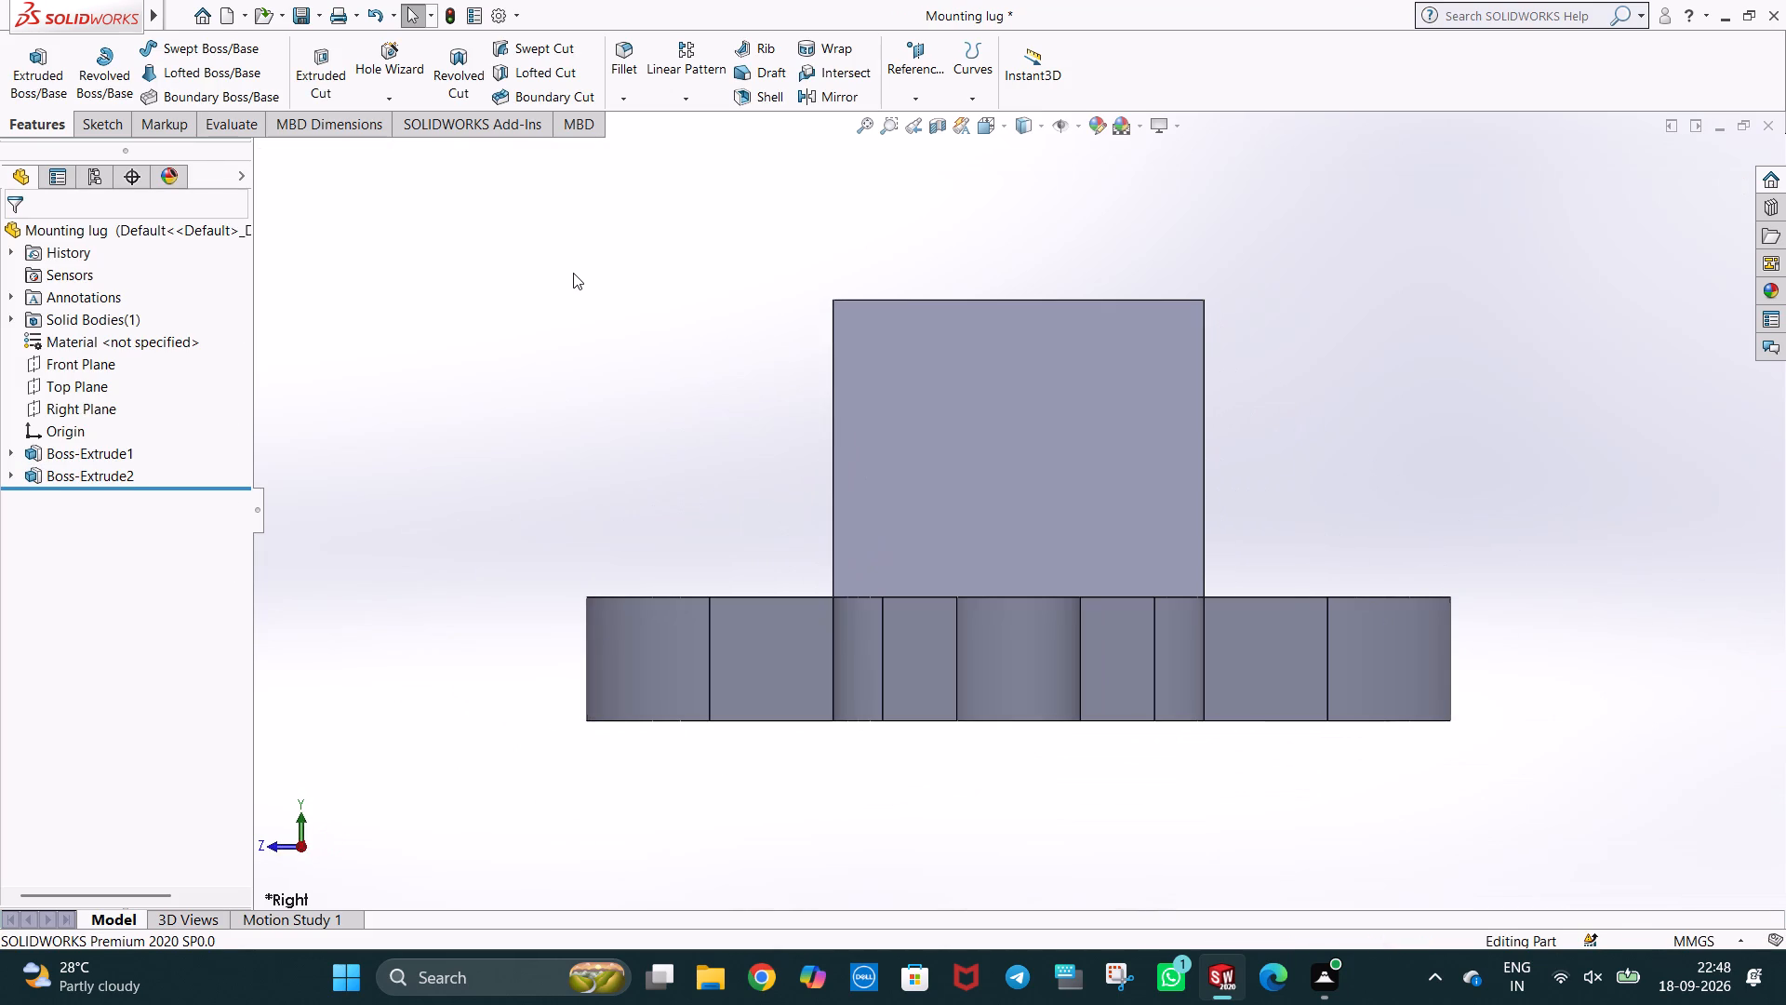
{"action": "key", "text": "ctrl+3"}
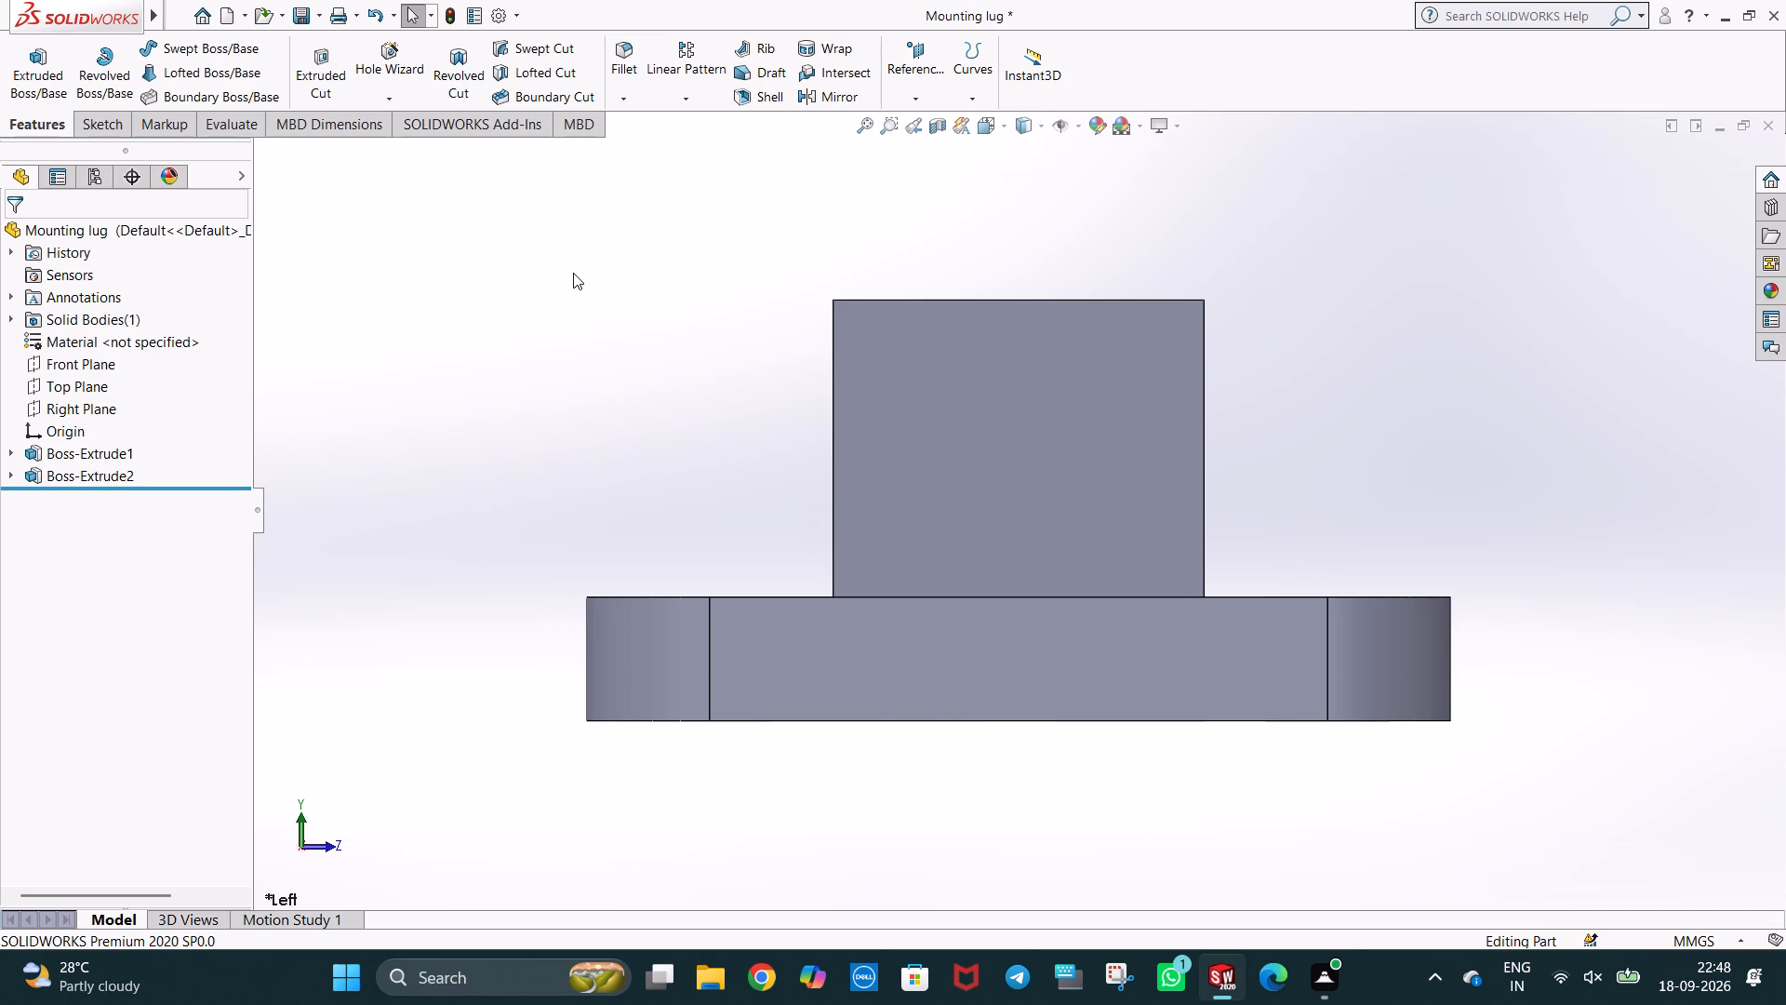
{"action": "middle_click_drag", "start_coordinate": [1032, 372], "coordinate": [1039, 404]}
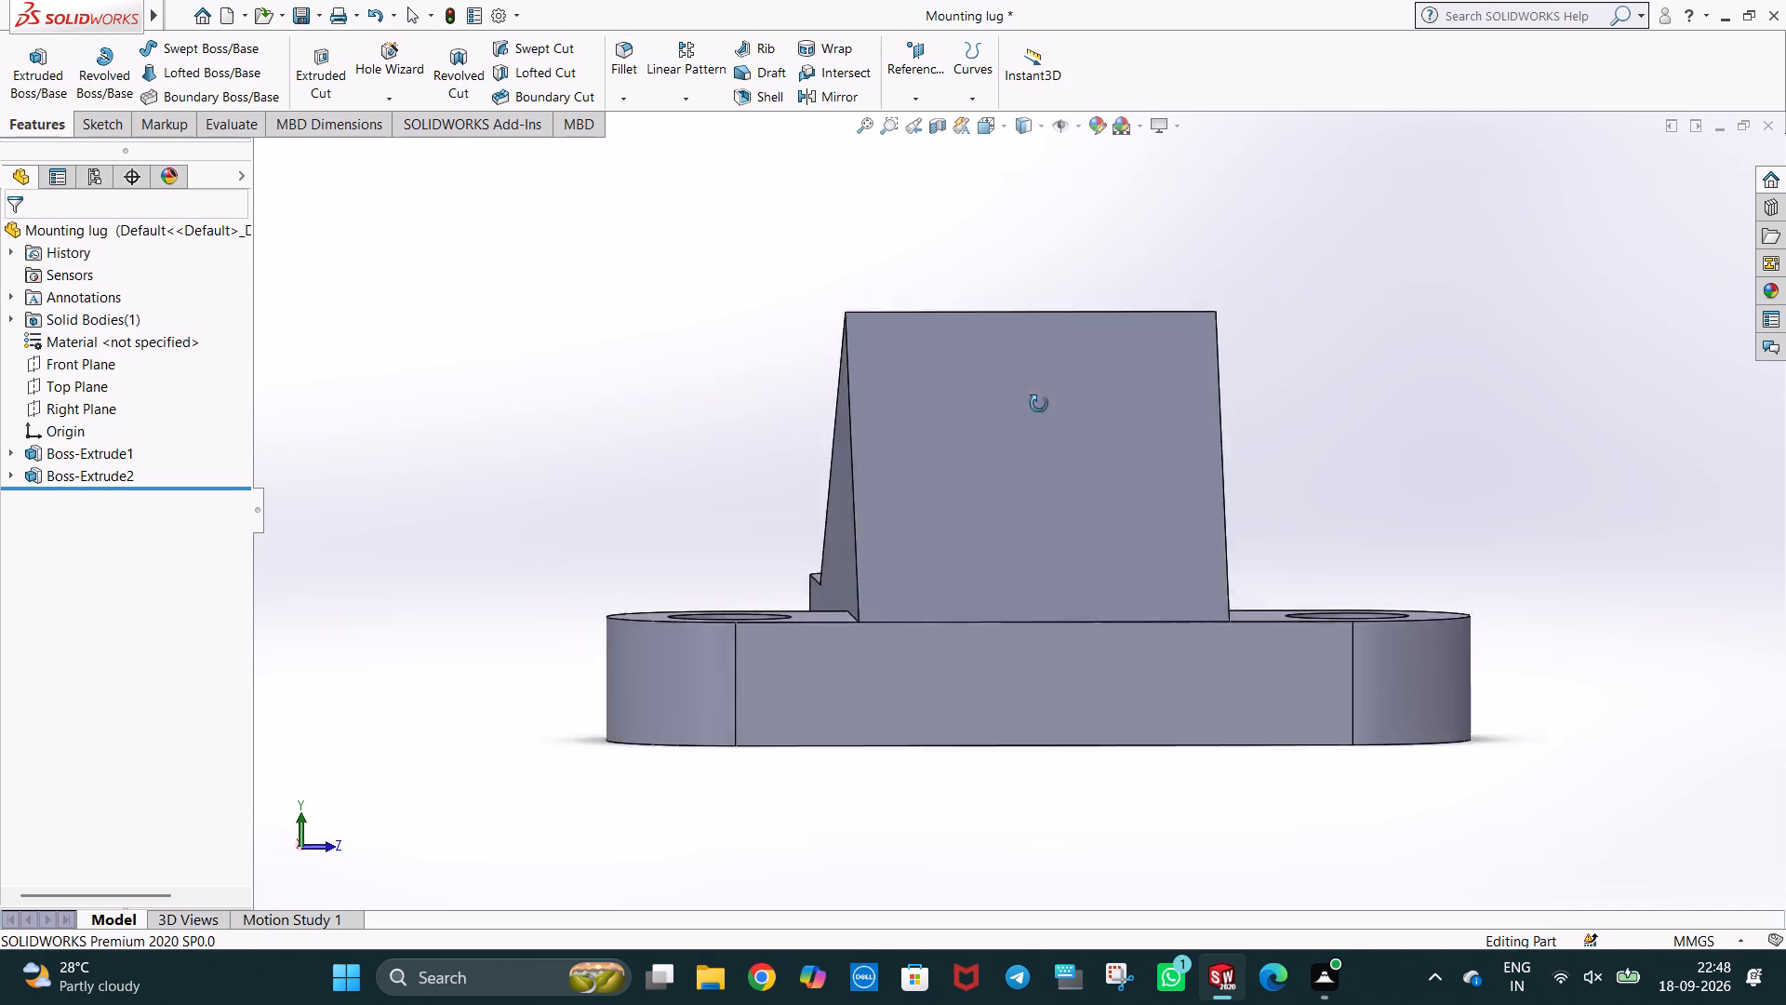
{"action": "middle_click_drag", "start_coordinate": [1039, 404], "coordinate": [1044, 486]}
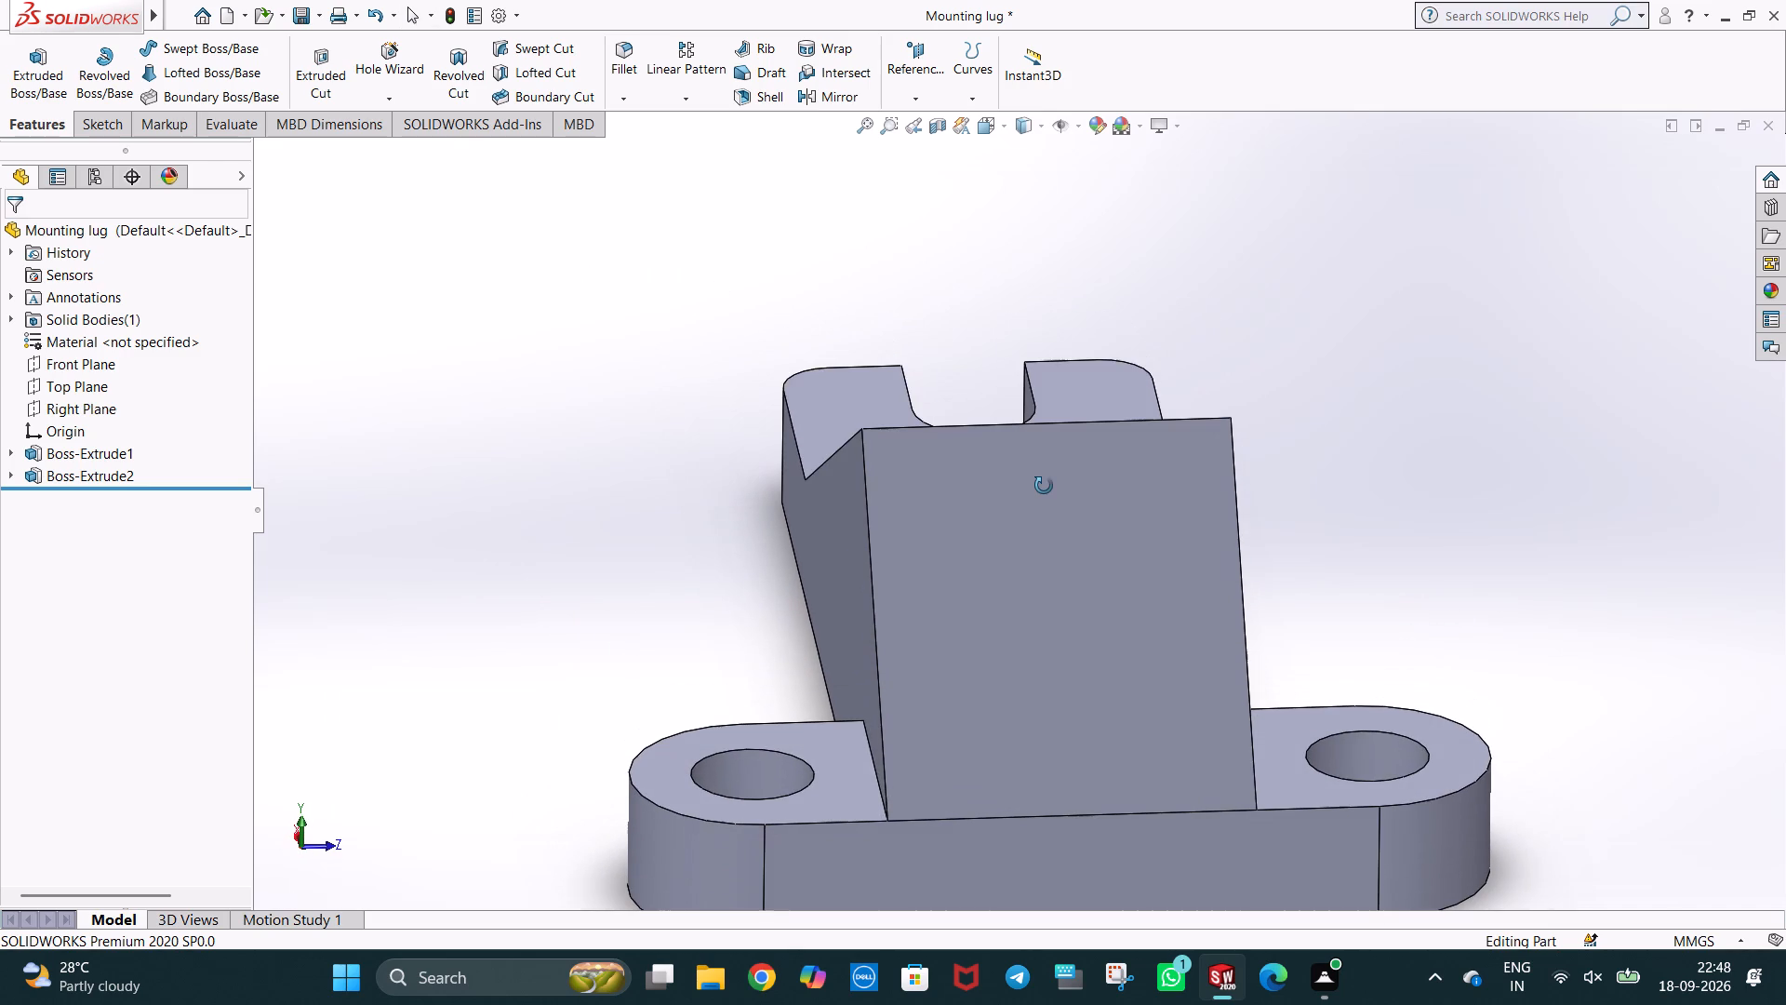
{"action": "middle_click_drag", "start_coordinate": [1044, 486], "coordinate": [1042, 448]}
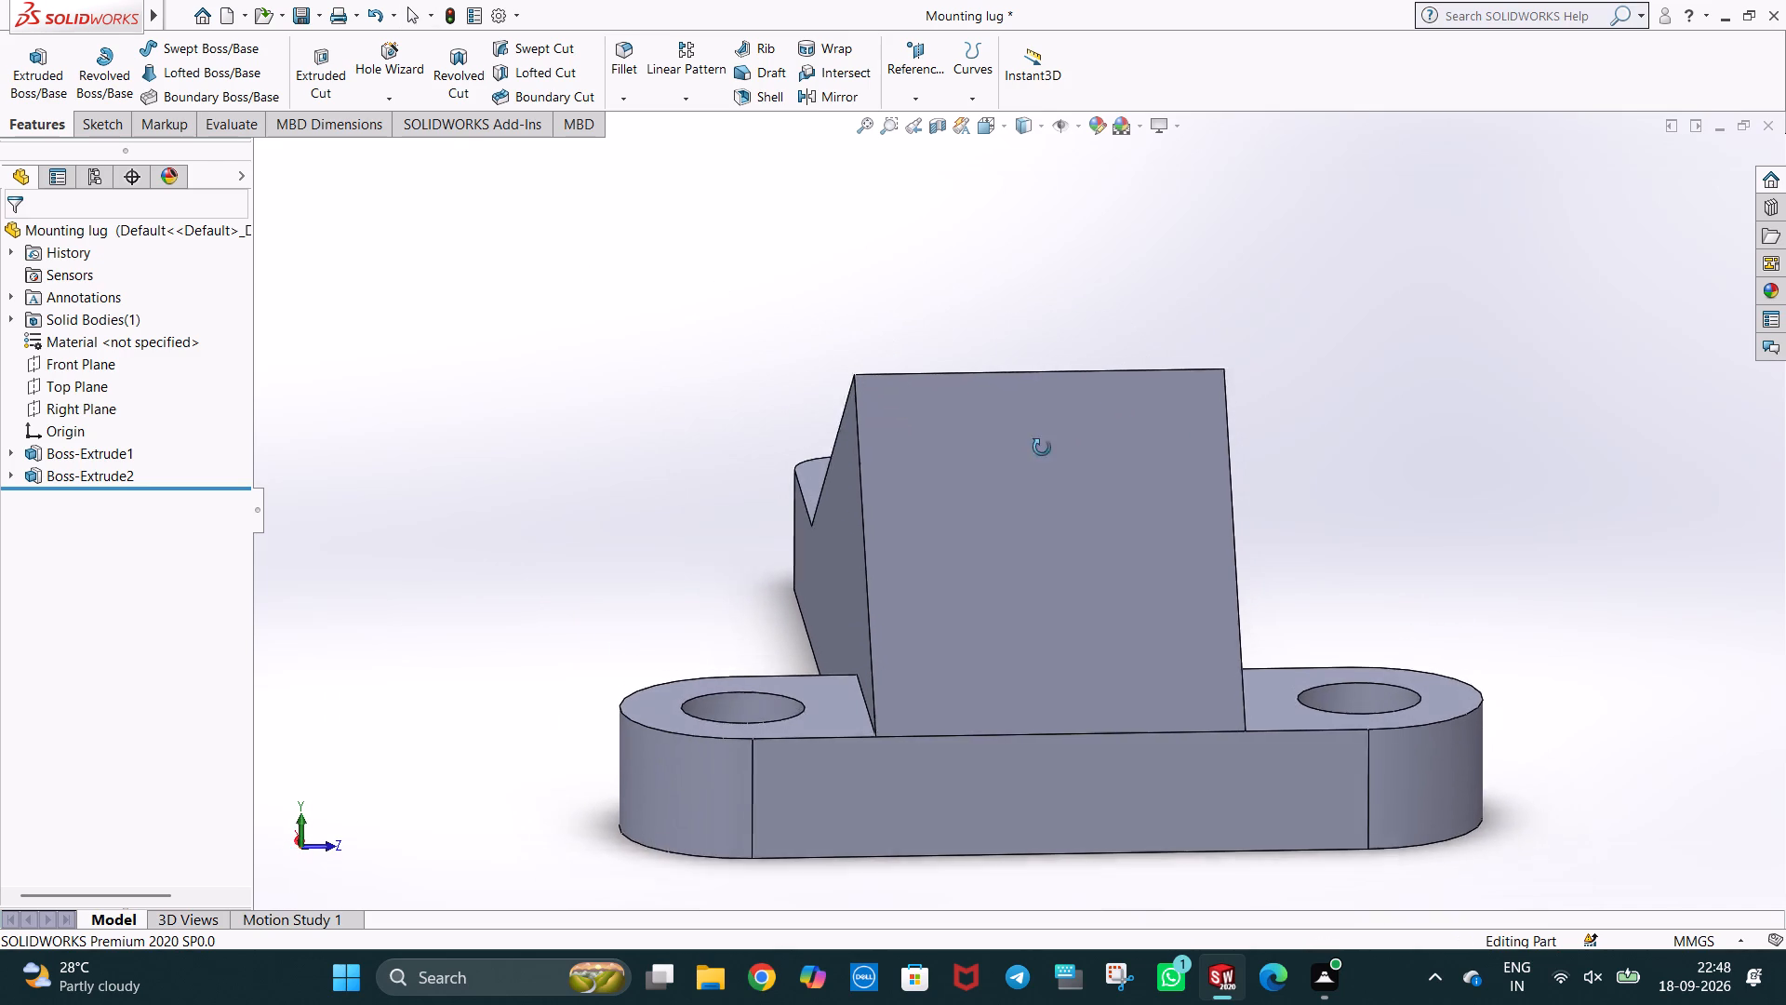
{"action": "middle_click_drag", "start_coordinate": [1042, 448], "coordinate": [1038, 594]}
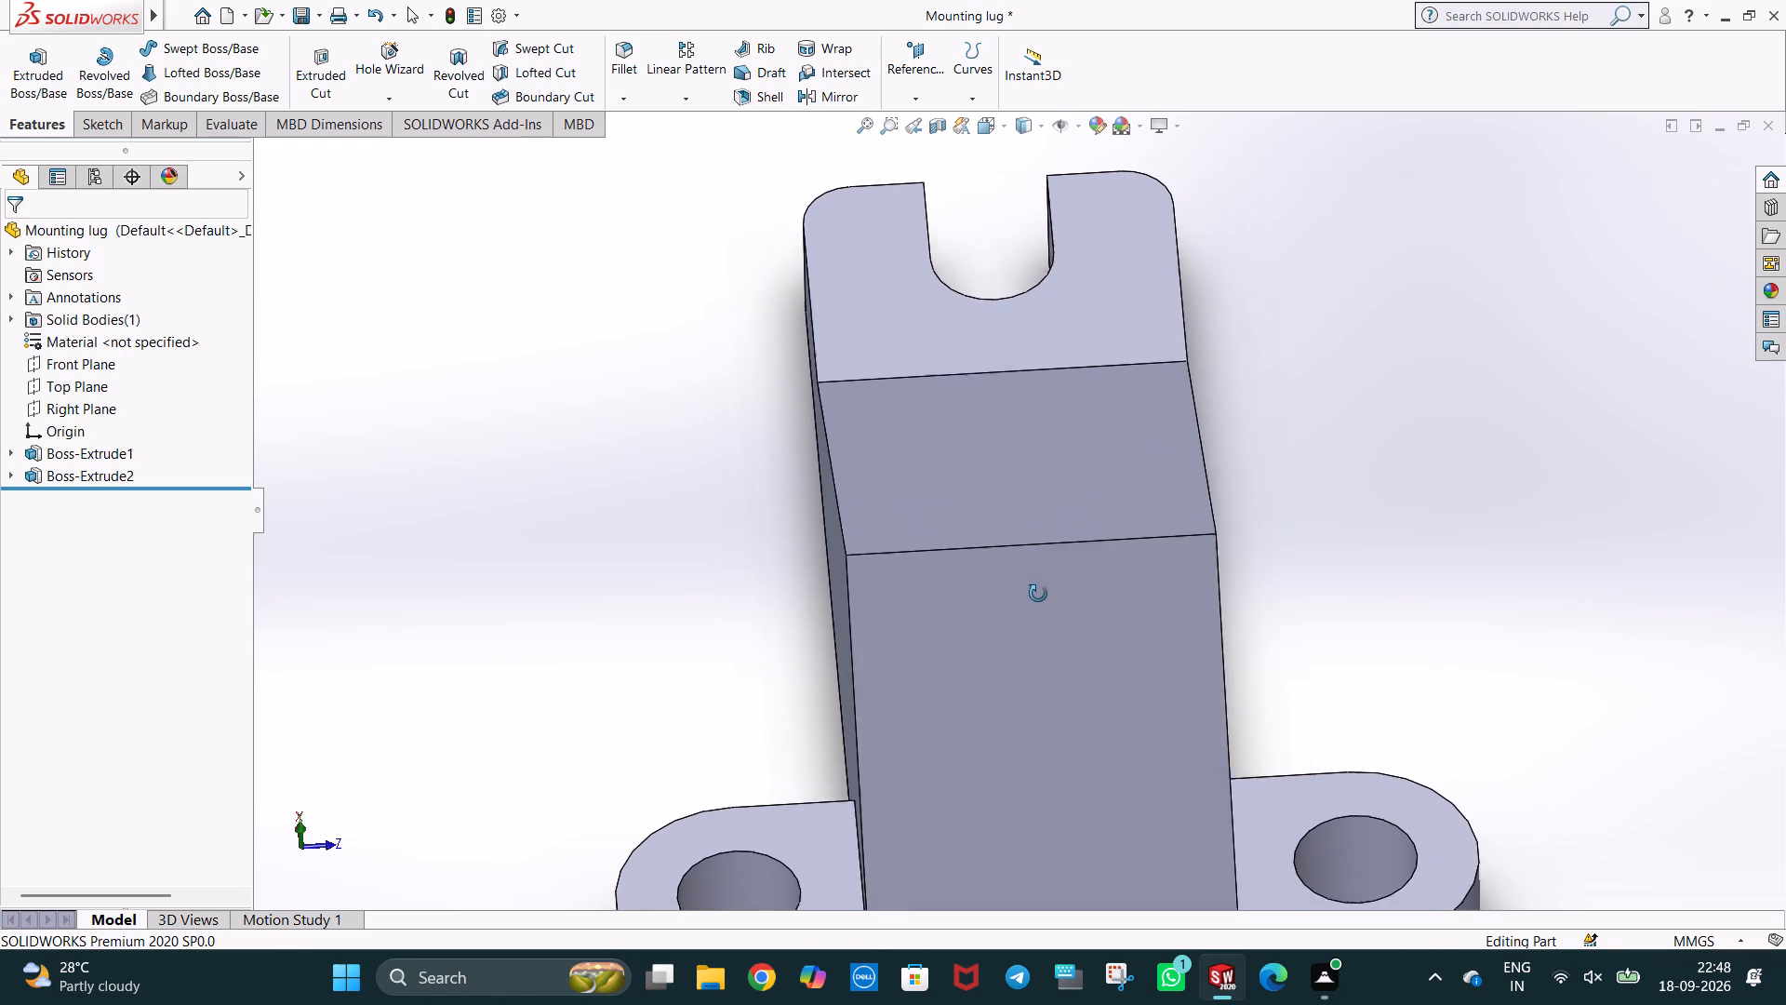
{"action": "middle_click_drag", "start_coordinate": [1038, 594], "coordinate": [1038, 597]}
{"action": "scroll", "coordinate": [1046, 594], "scroll_direction": "up", "scroll_amount": 1}
{"action": "middle_click_drag", "start_coordinate": [1046, 587], "coordinate": [1052, 684]}
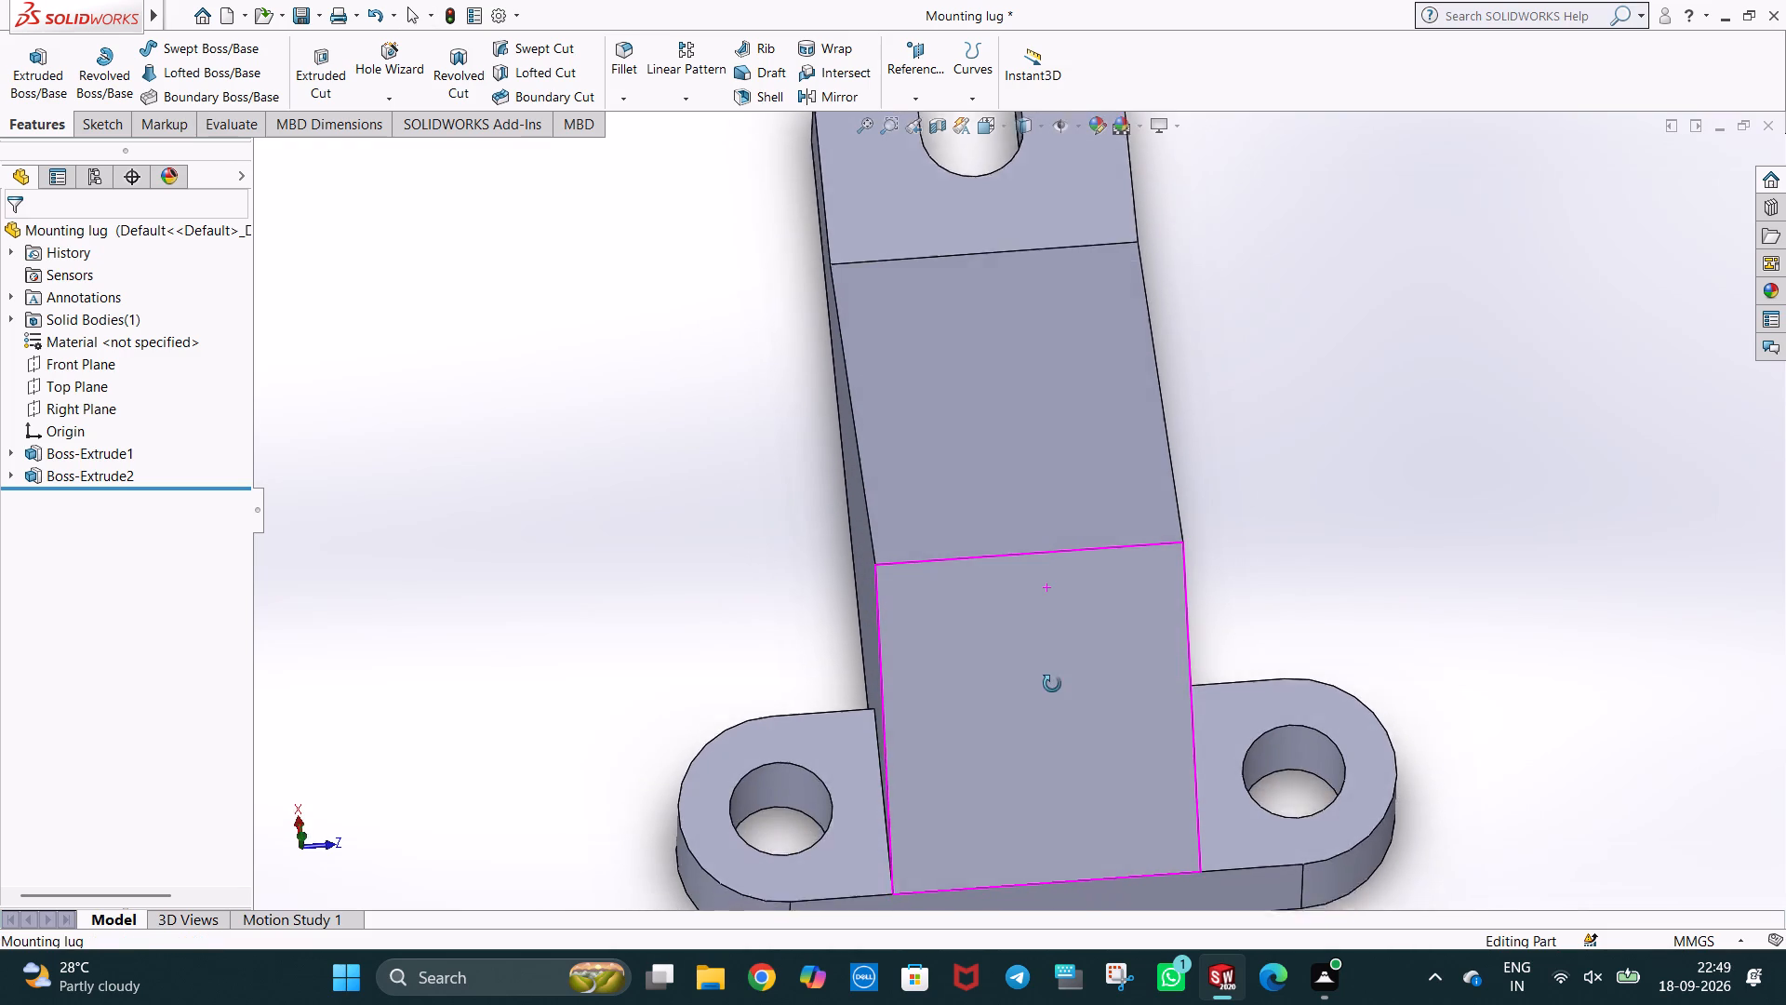
{"action": "middle_click_drag", "start_coordinate": [1052, 684], "coordinate": [1053, 714]}
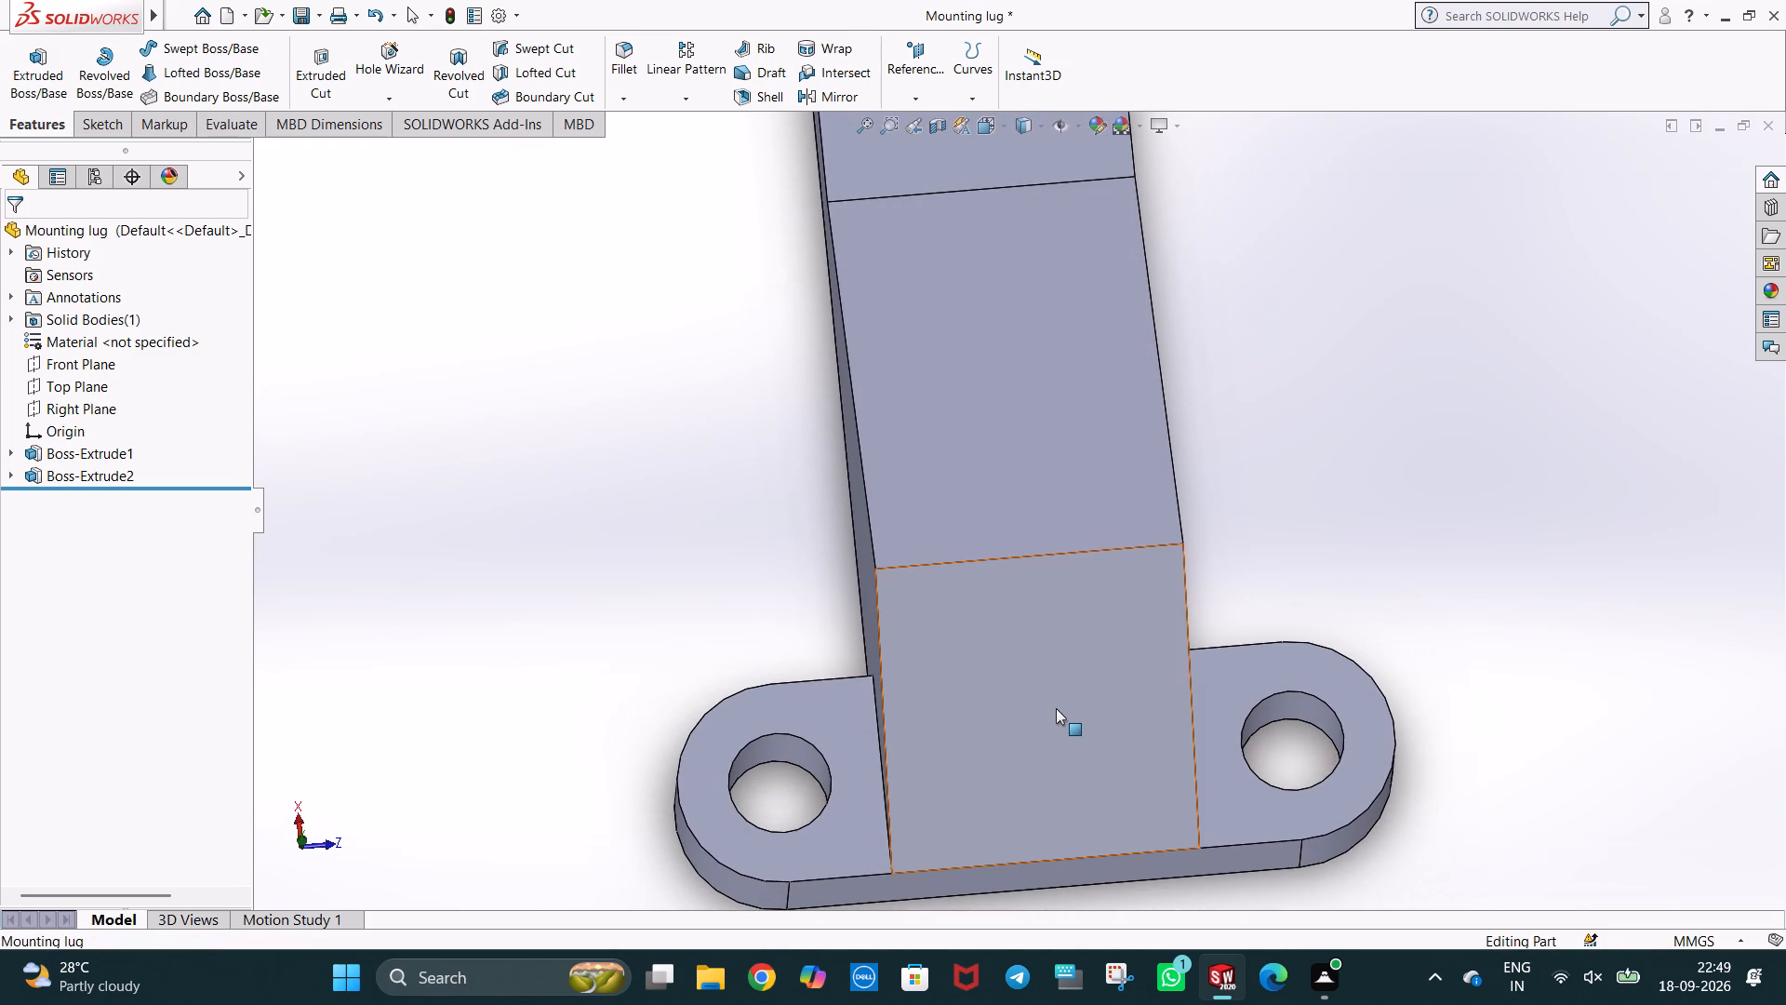
{"action": "middle_click_drag", "start_coordinate": [1206, 611], "coordinate": [1181, 397]}
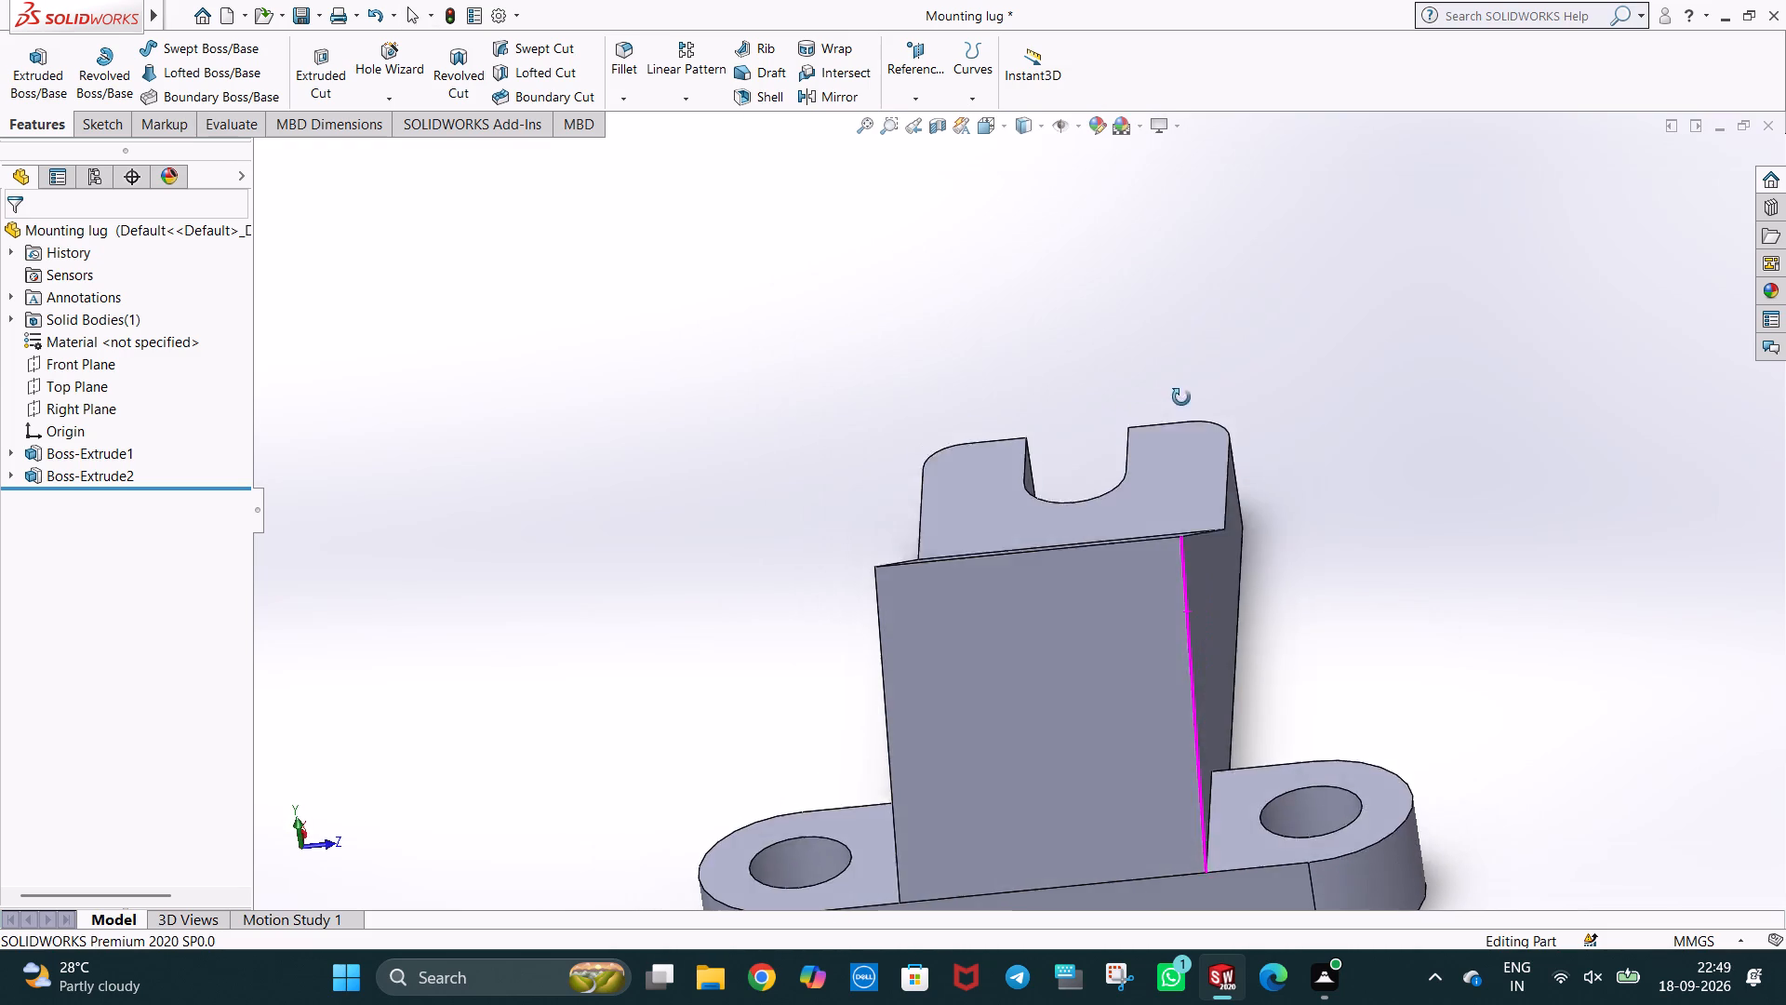
{"action": "middle_click_drag", "start_coordinate": [1181, 397], "coordinate": [1175, 298]}
Open a new sketch on the triangular boss's 45° sloped face at the holed end and inspect that face's orientation.
{"action": "right_click", "coordinate": [1112, 686]}
{"action": "left_click", "coordinate": [1160, 538]}
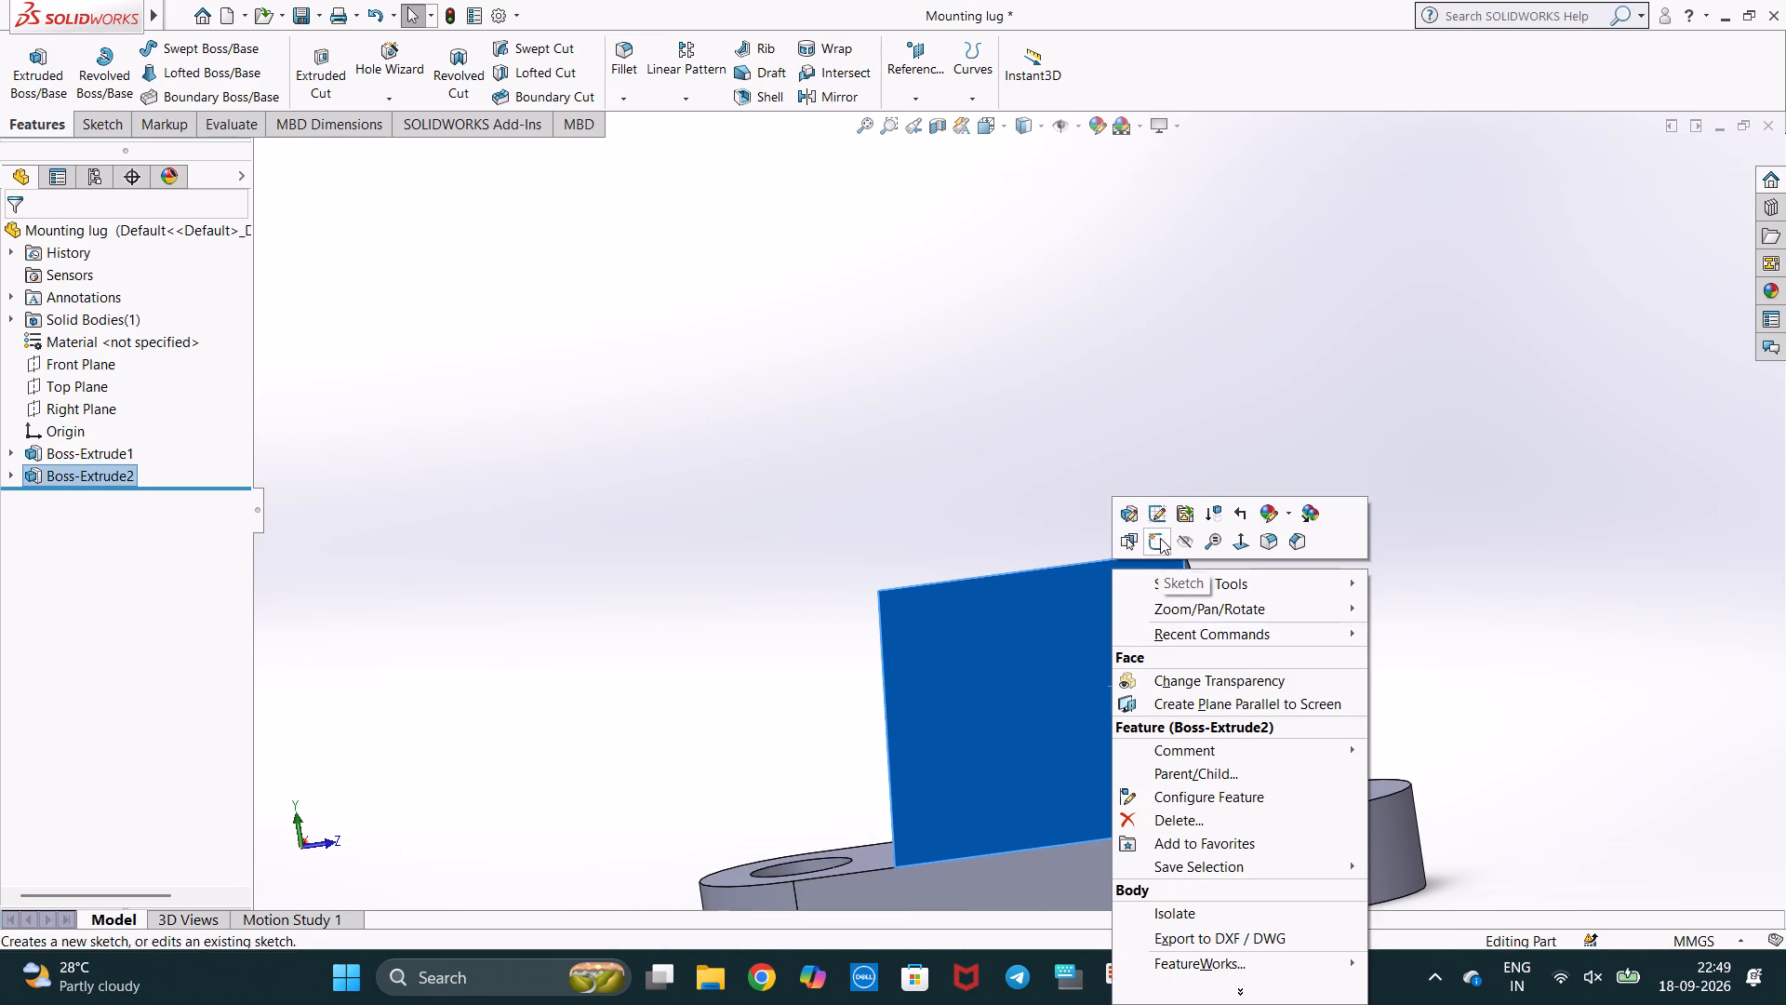
{"action": "key", "text": "ctrl+8"}
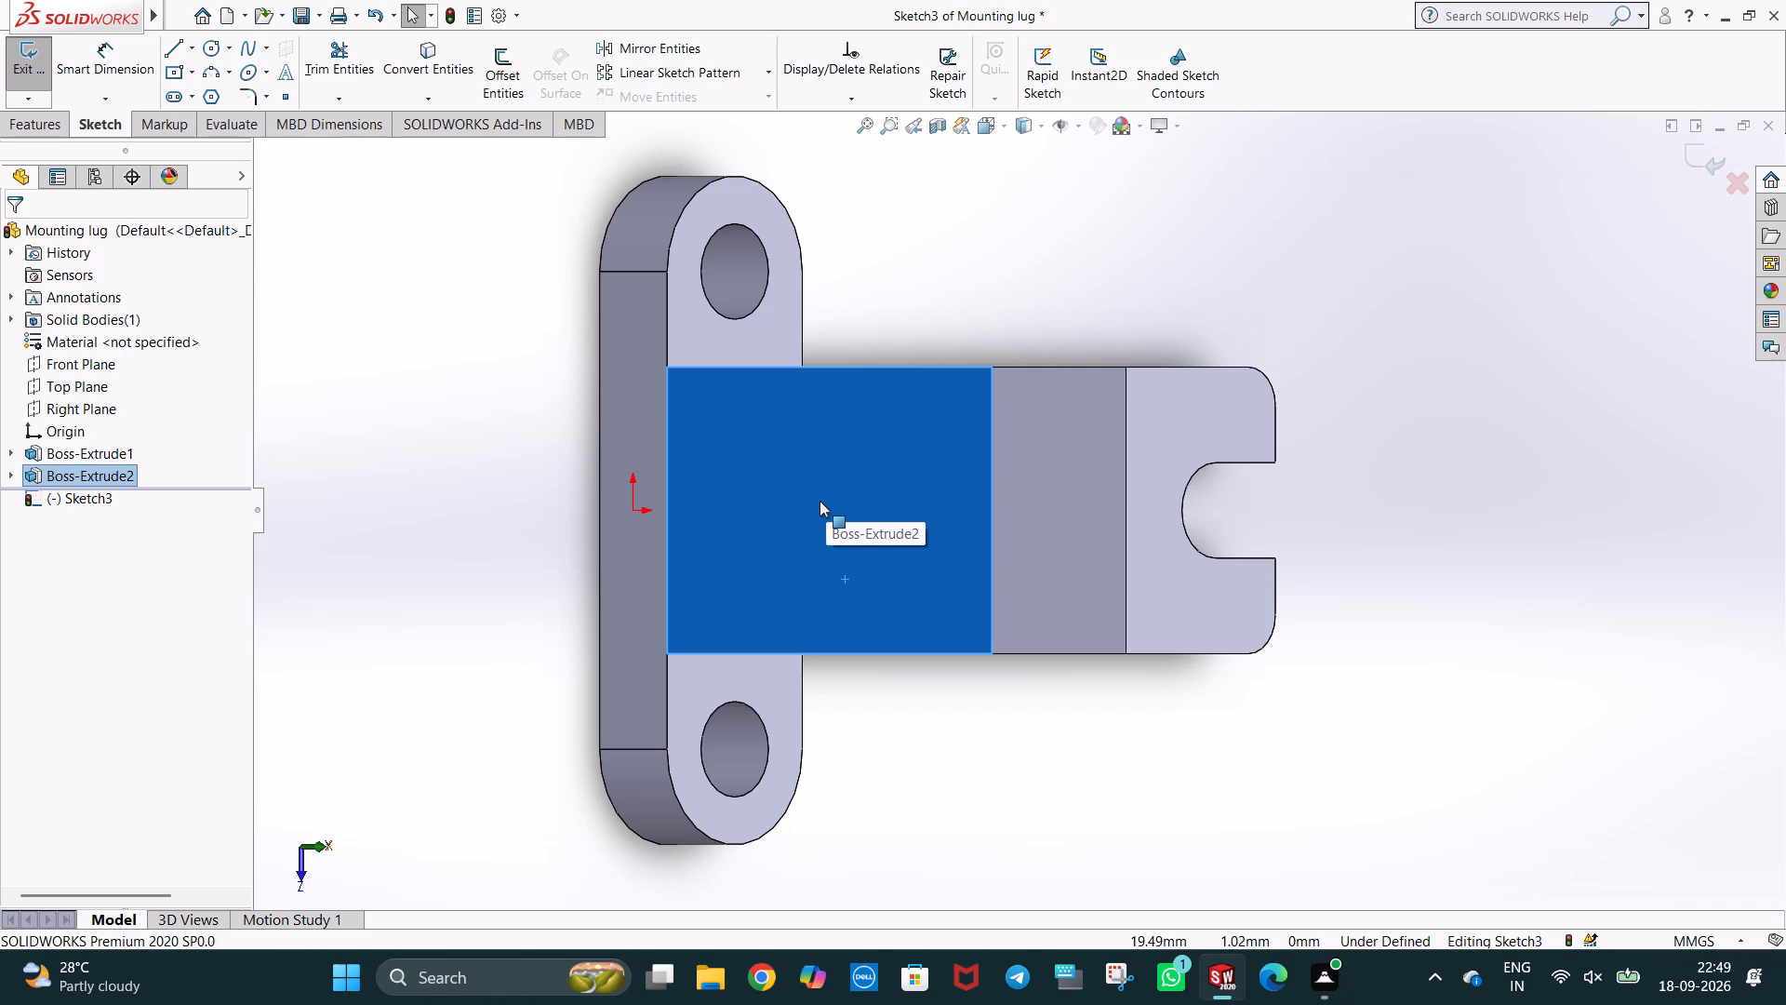
{"action": "middle_click_drag", "start_coordinate": [1273, 590], "coordinate": [1286, 545]}
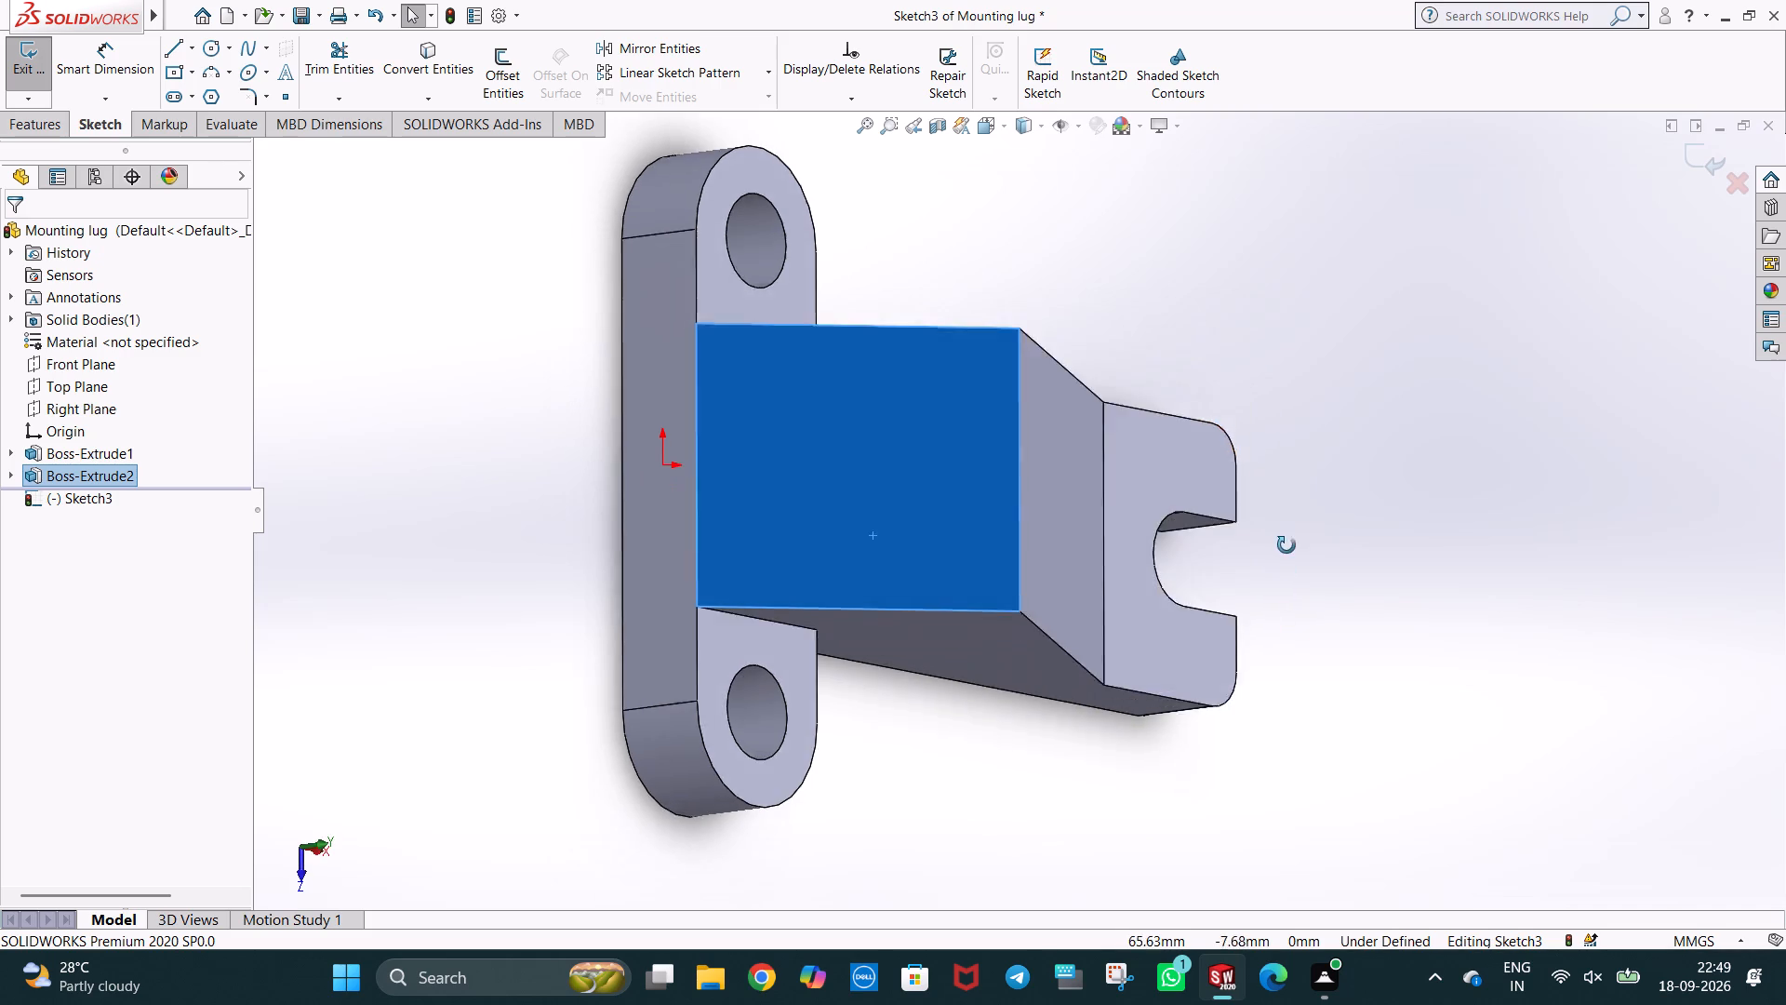
{"action": "middle_click_drag", "start_coordinate": [1286, 545], "coordinate": [1162, 557]}
{"action": "key", "text": "ctrl+3"}
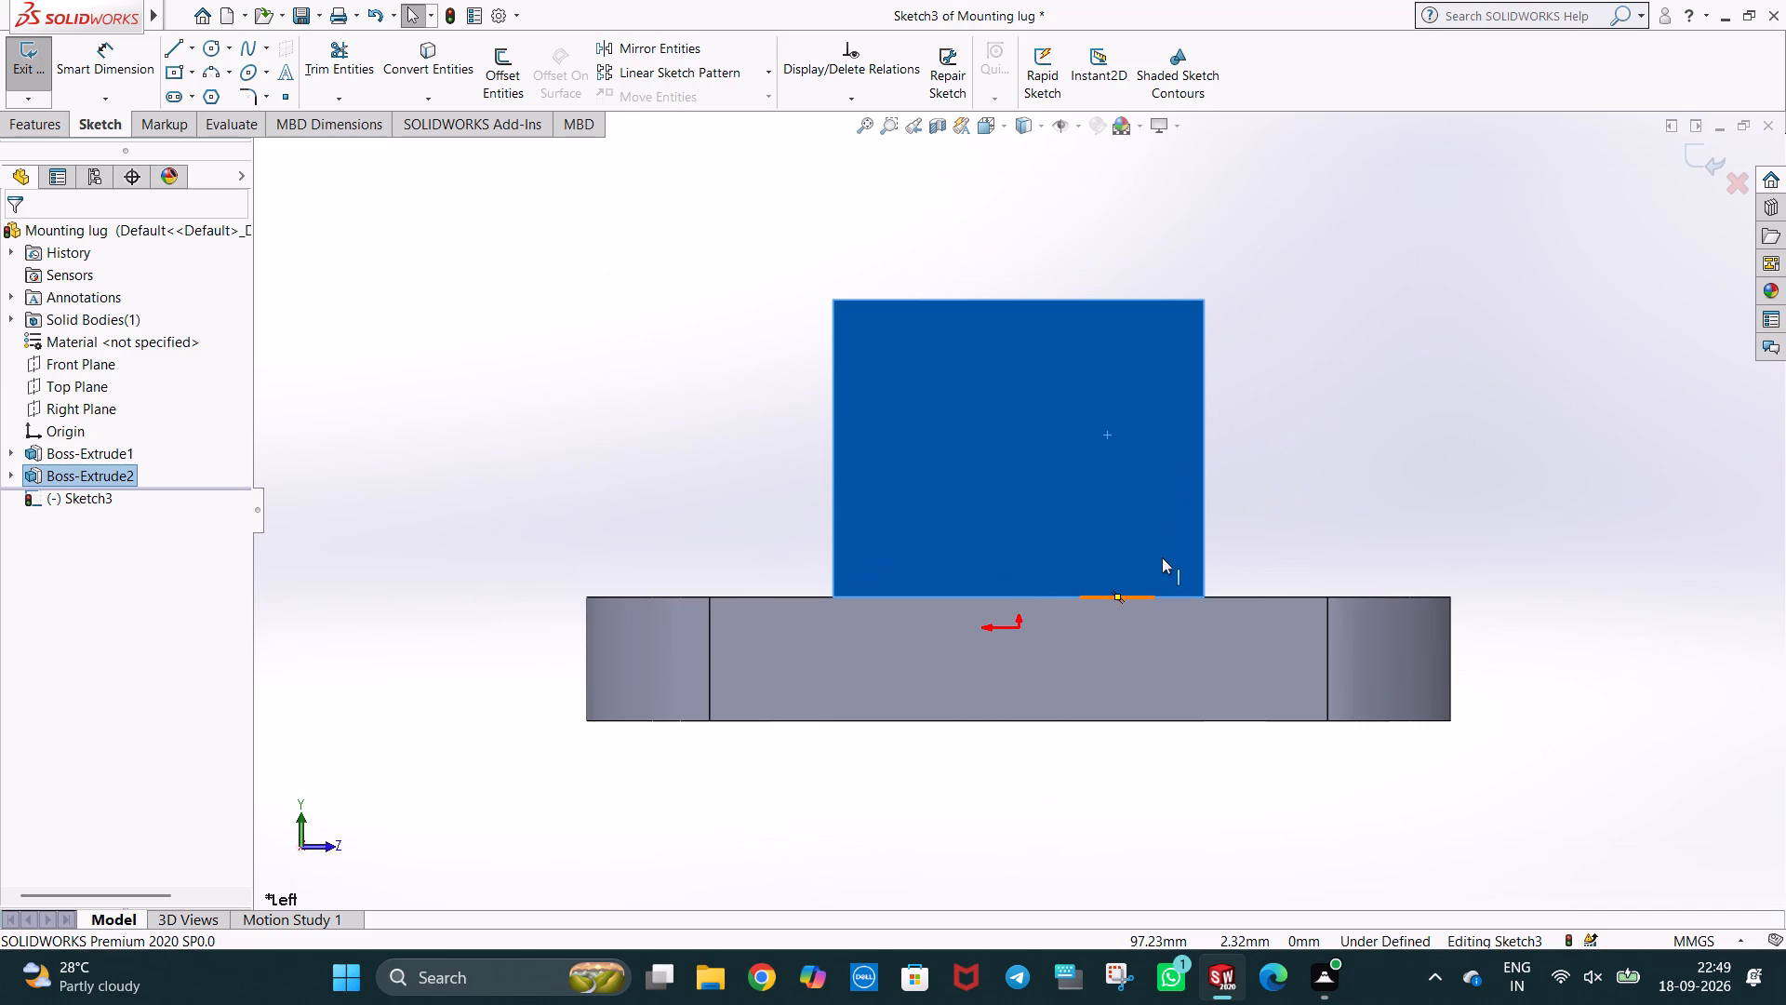
{"action": "key", "text": "ctrl+5"}
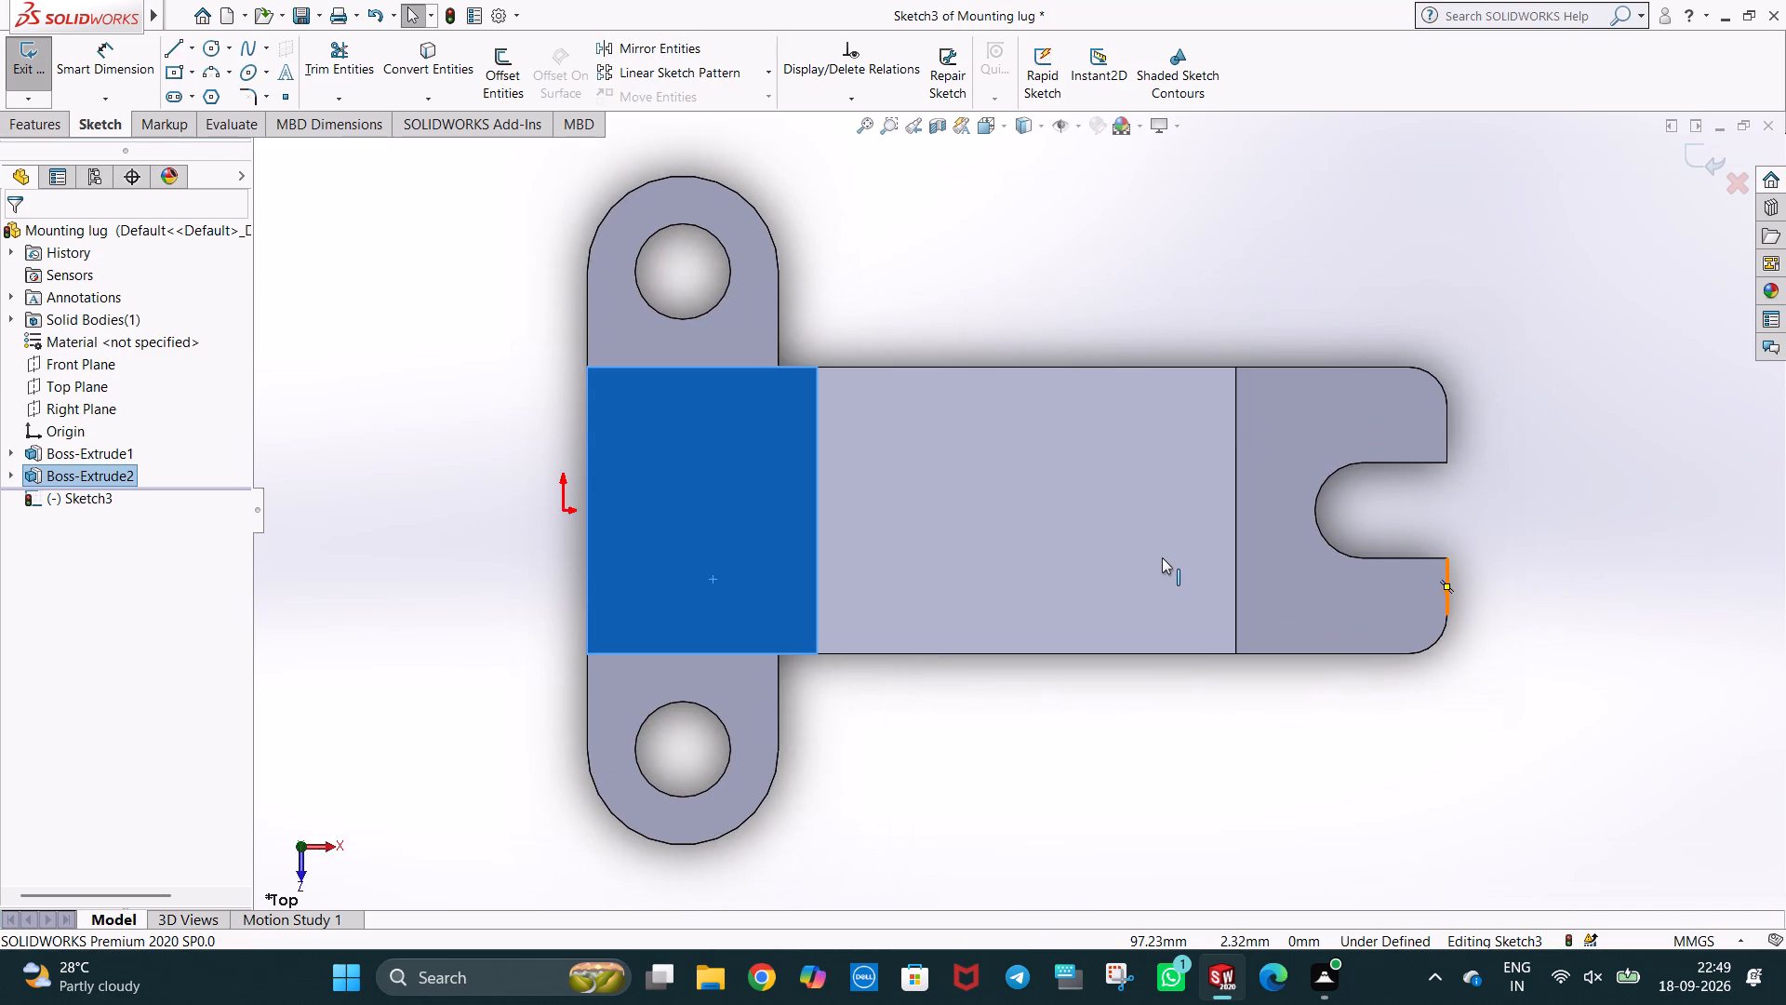
{"action": "middle_click_drag", "start_coordinate": [493, 341], "coordinate": [508, 464]}
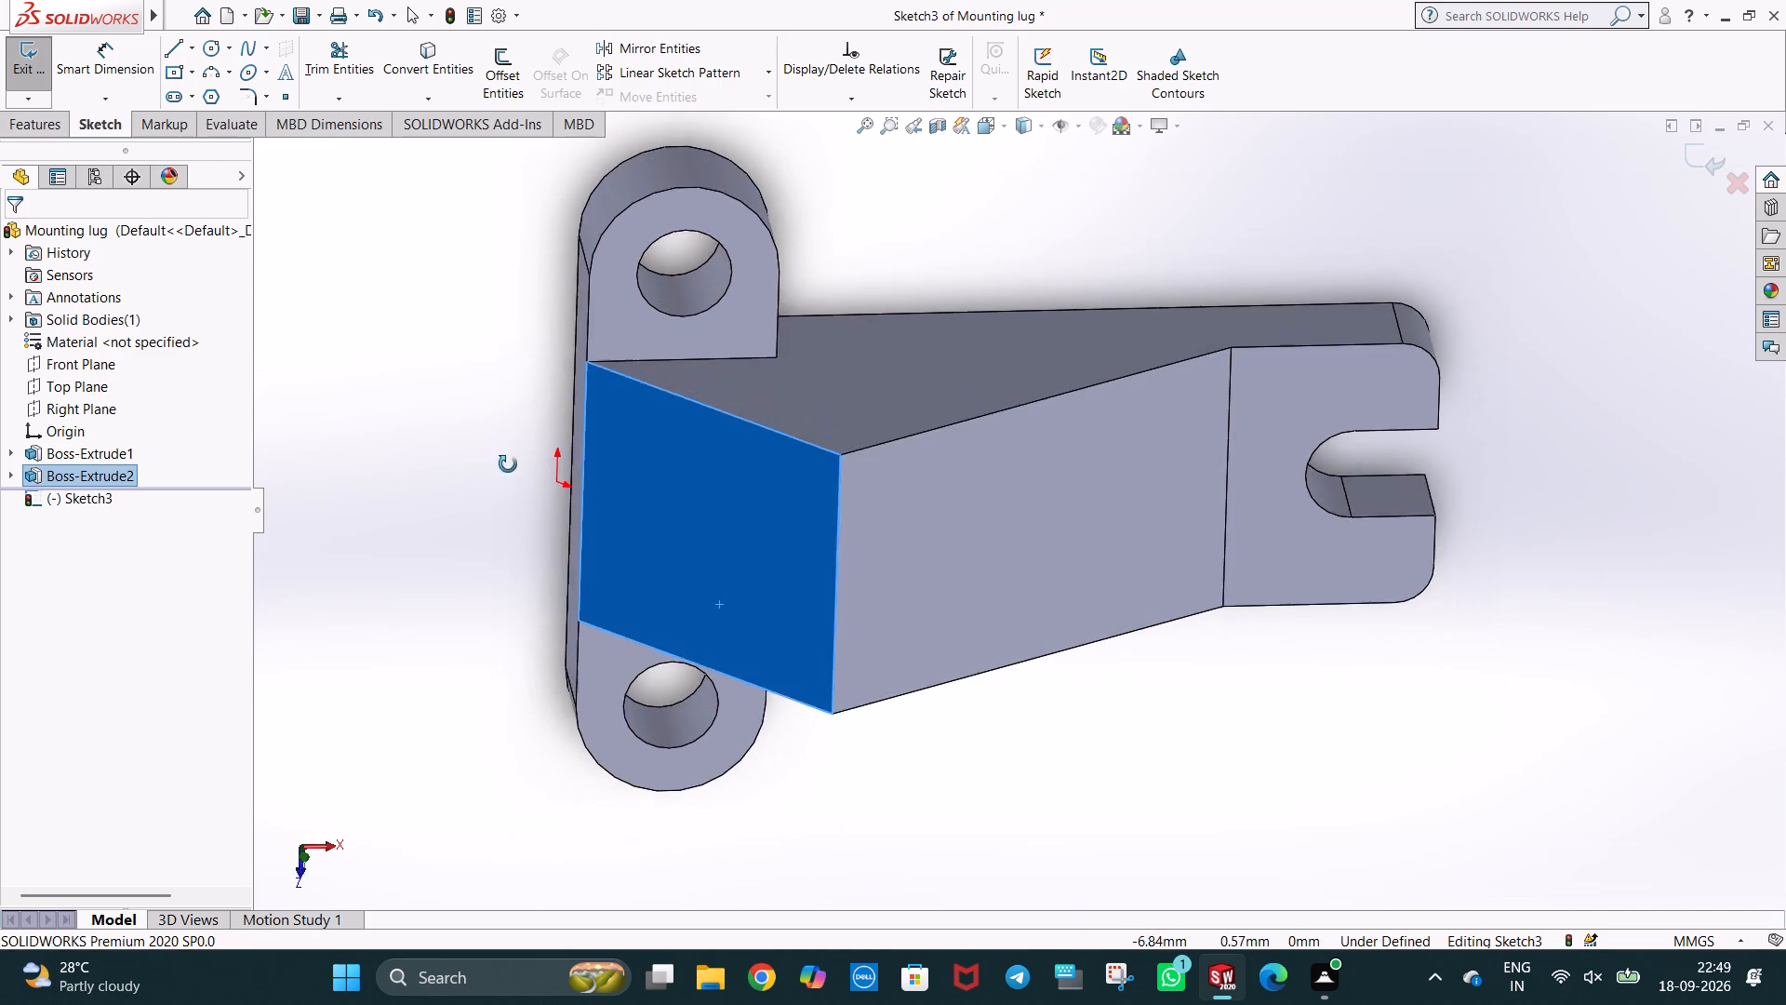
{"action": "middle_click_drag", "start_coordinate": [508, 464], "coordinate": [520, 408]}
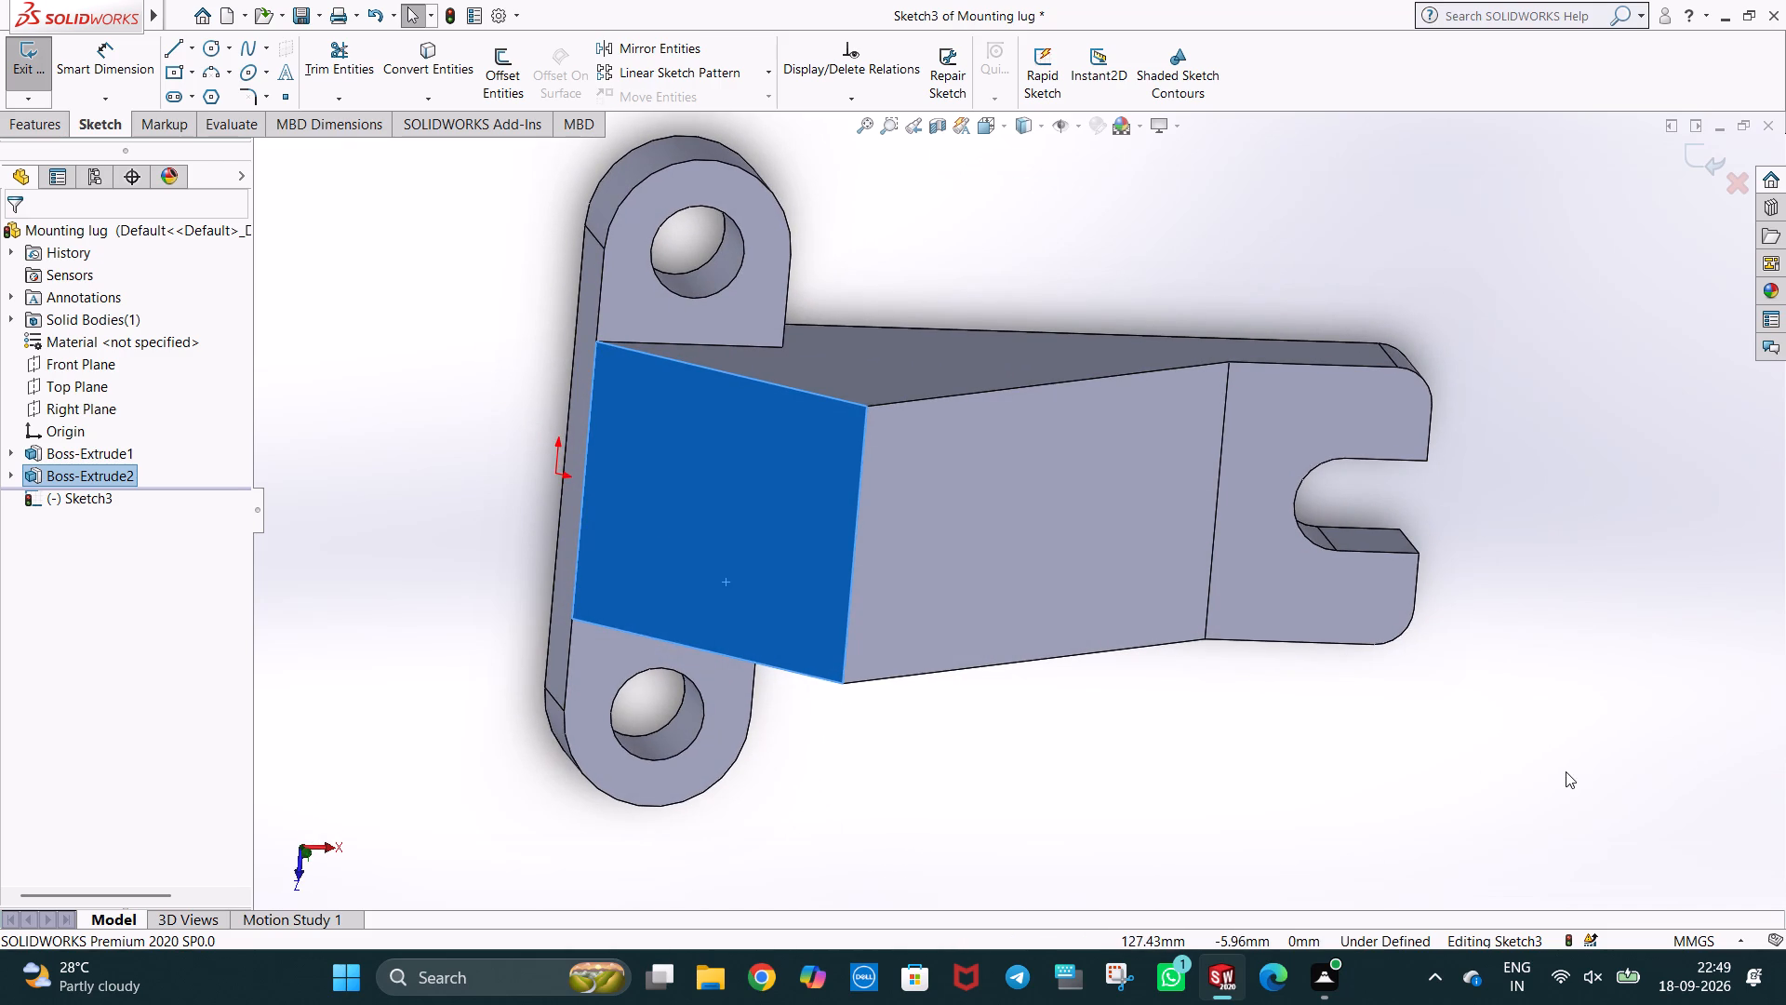
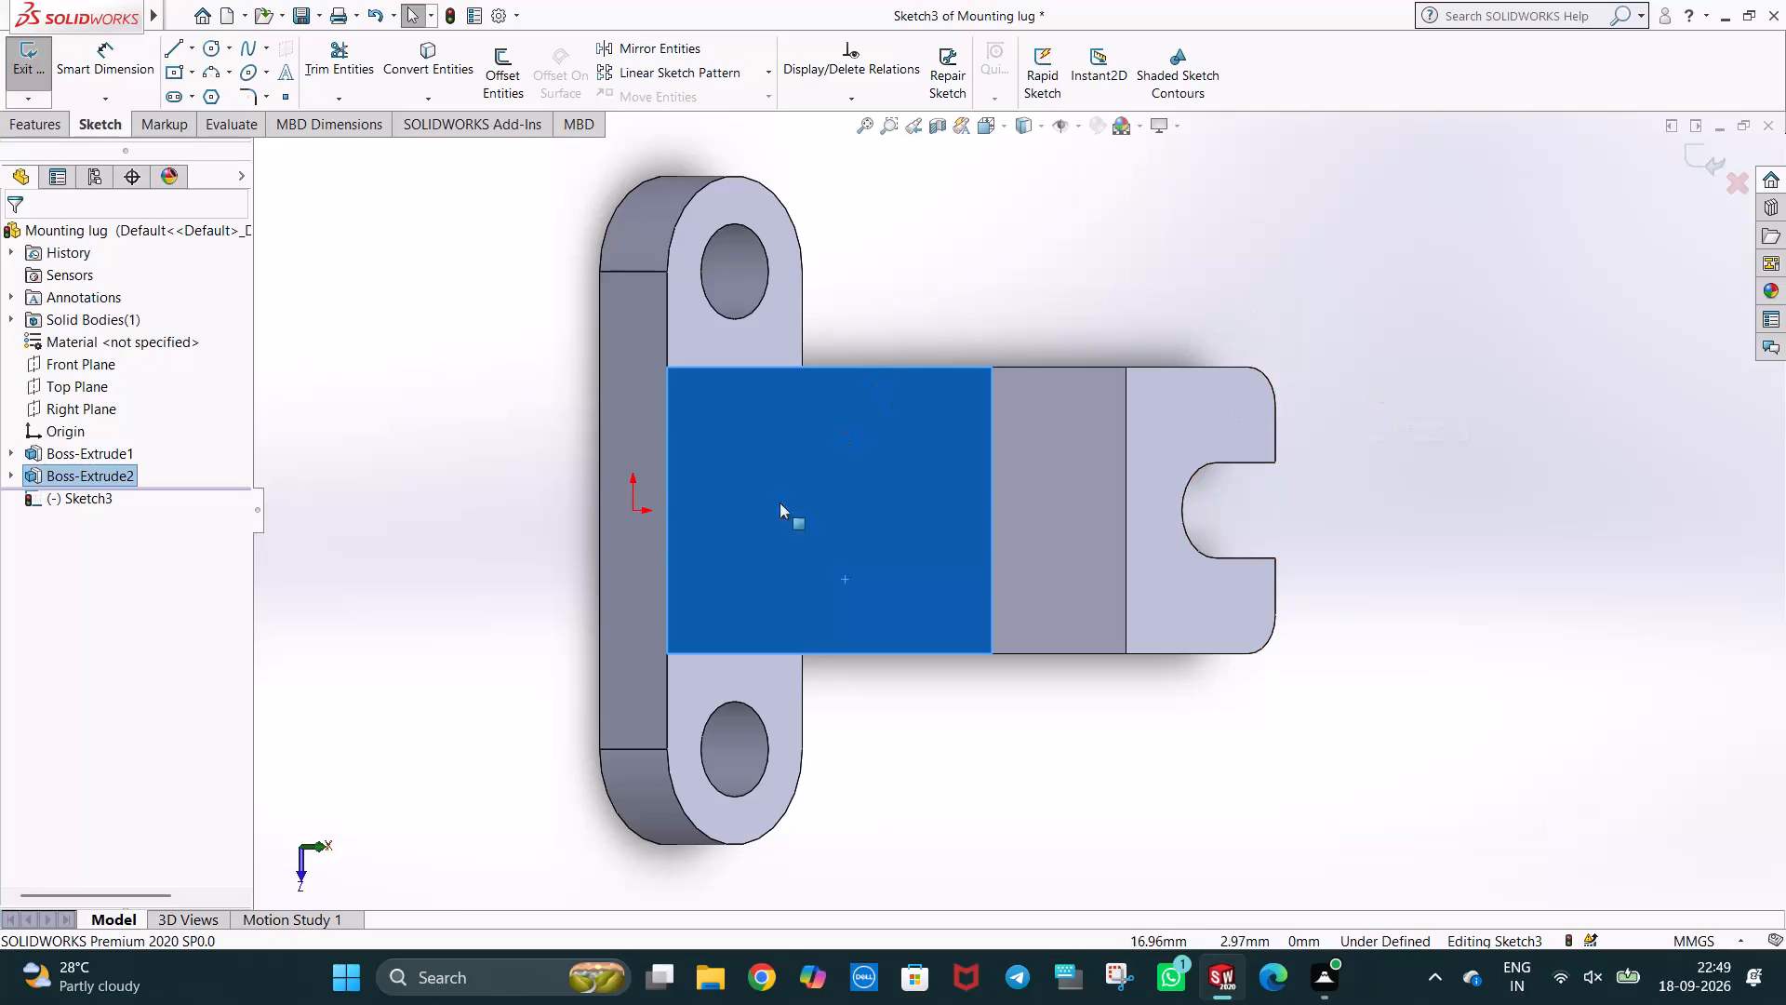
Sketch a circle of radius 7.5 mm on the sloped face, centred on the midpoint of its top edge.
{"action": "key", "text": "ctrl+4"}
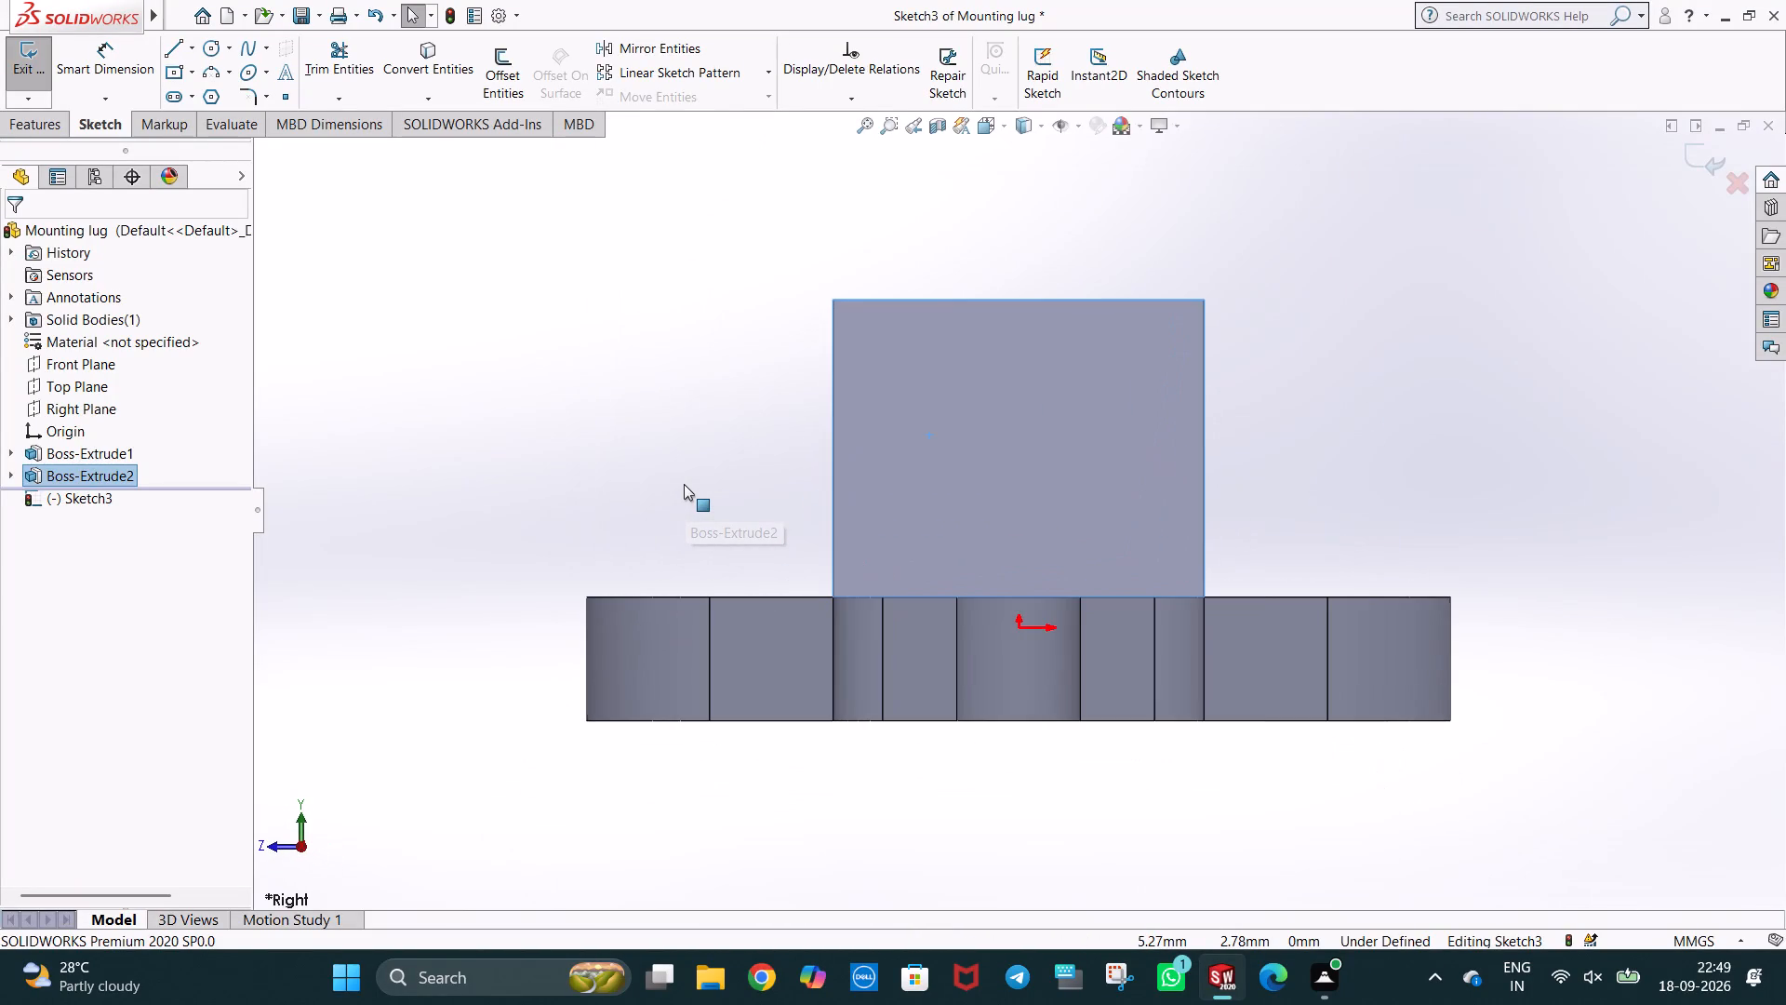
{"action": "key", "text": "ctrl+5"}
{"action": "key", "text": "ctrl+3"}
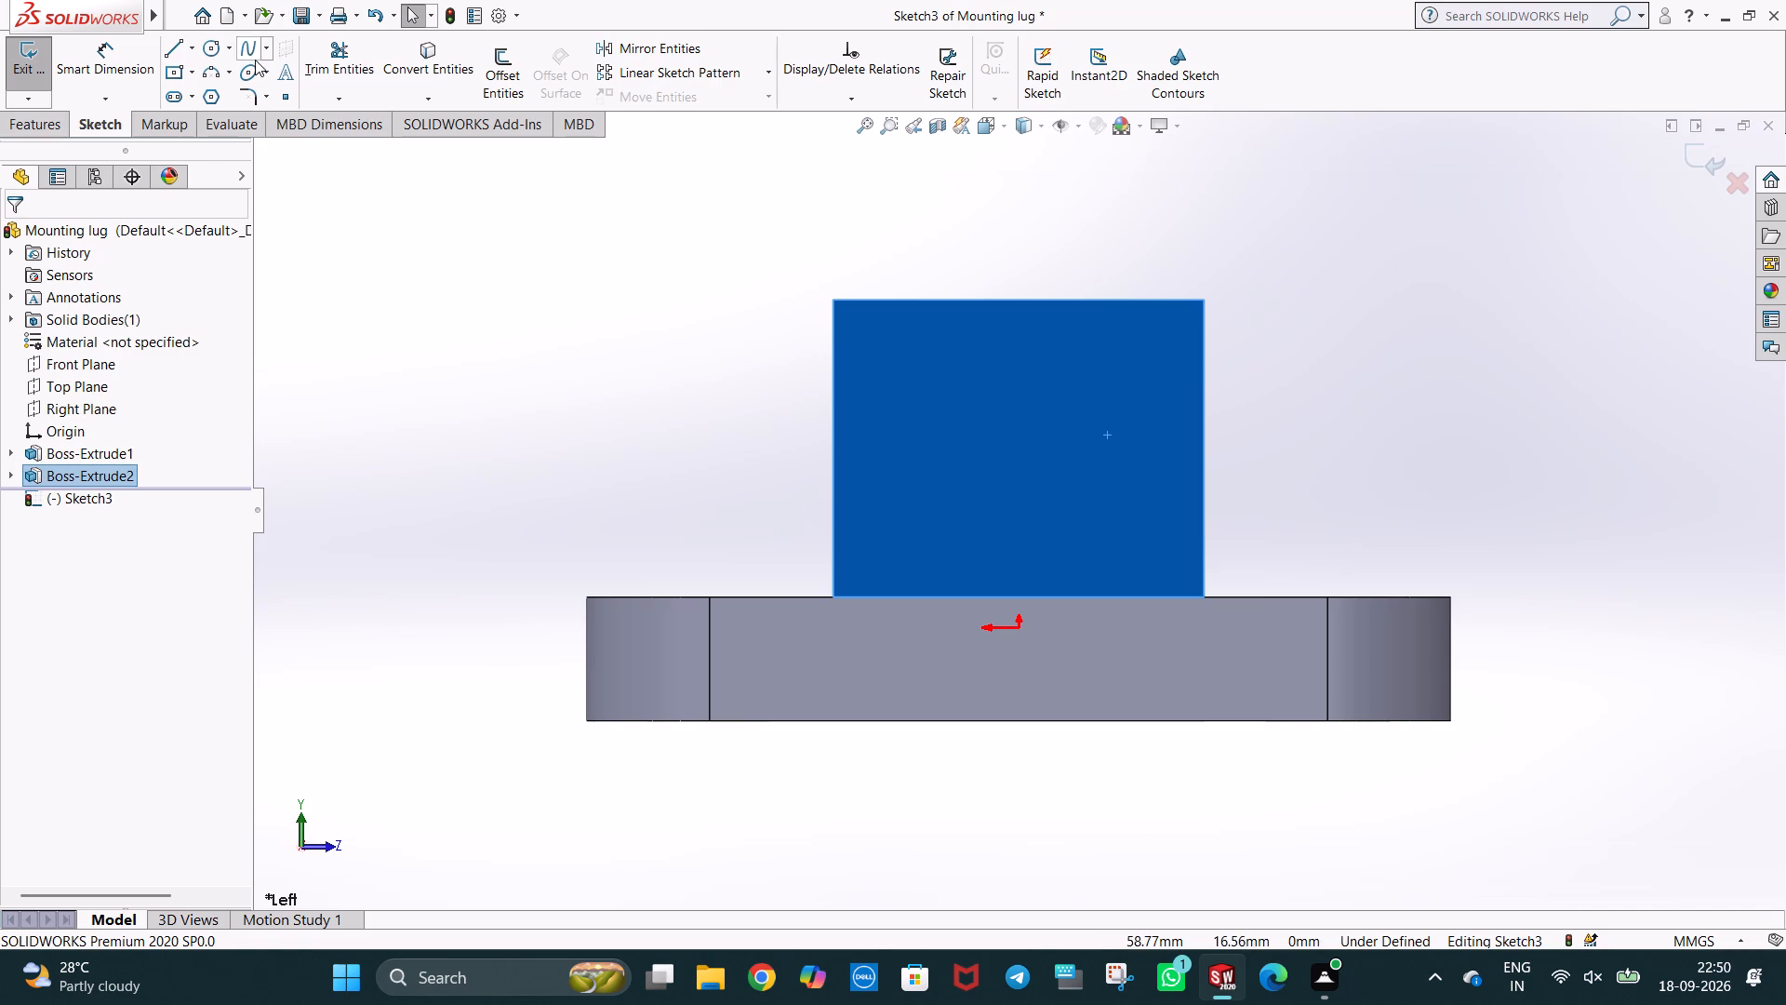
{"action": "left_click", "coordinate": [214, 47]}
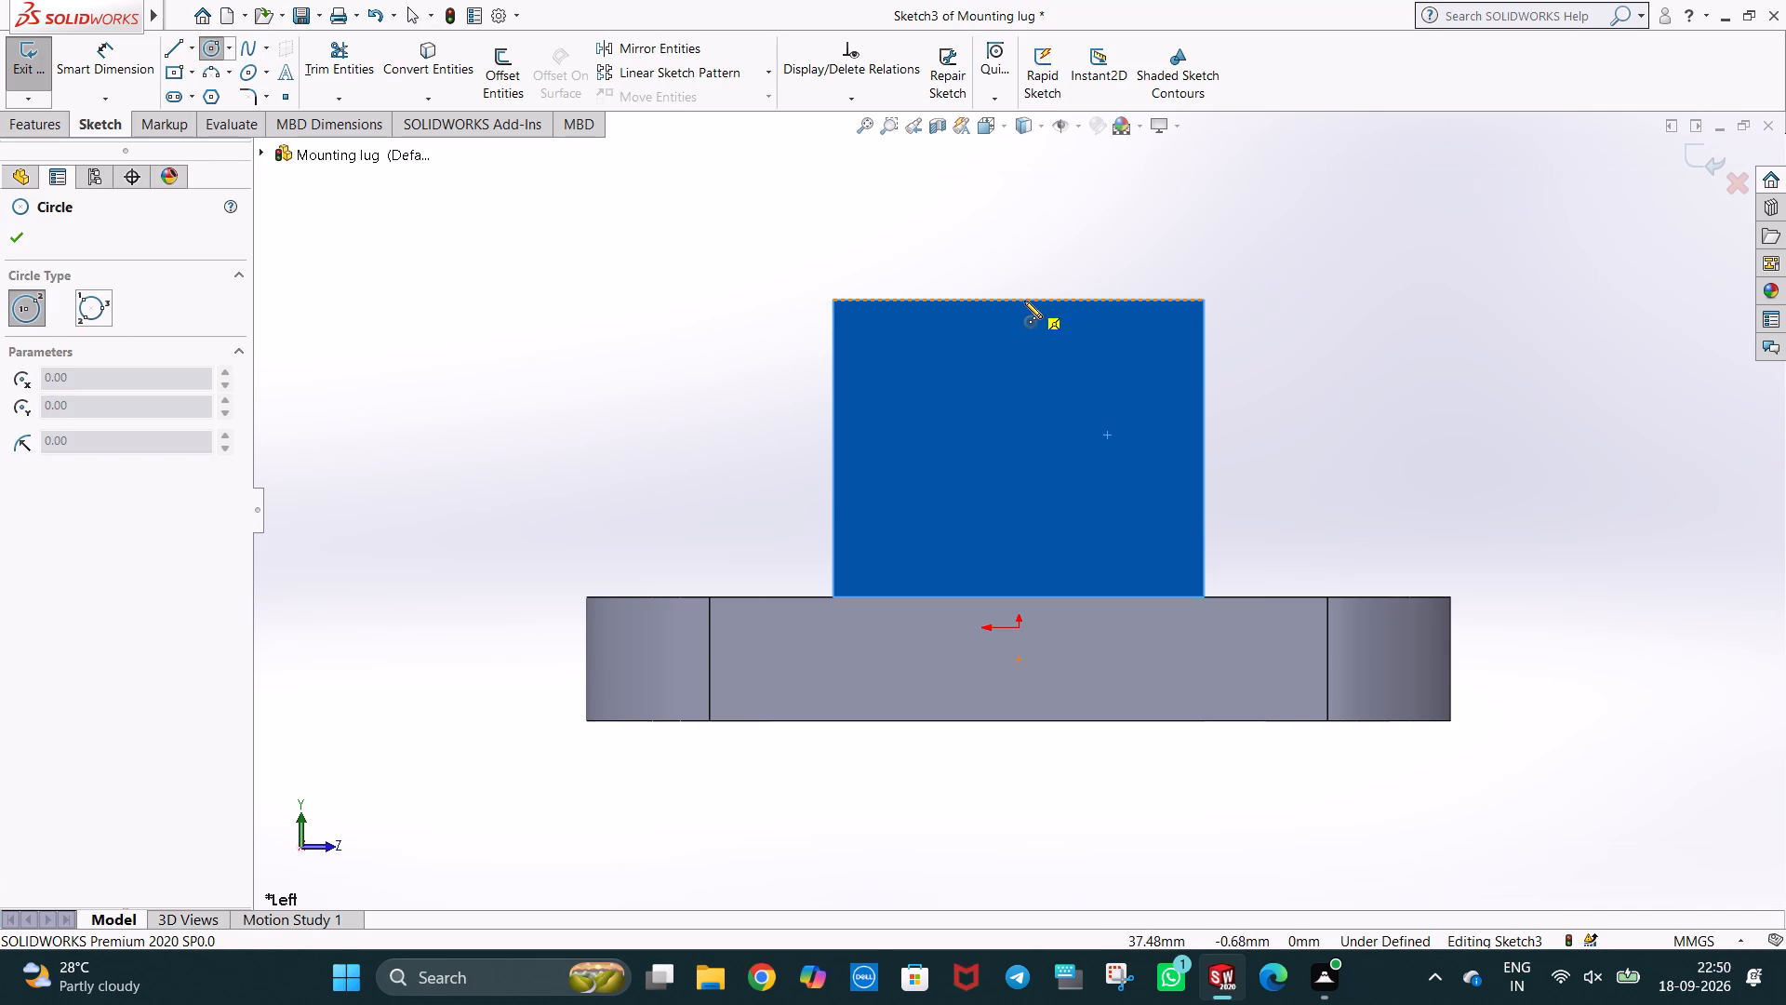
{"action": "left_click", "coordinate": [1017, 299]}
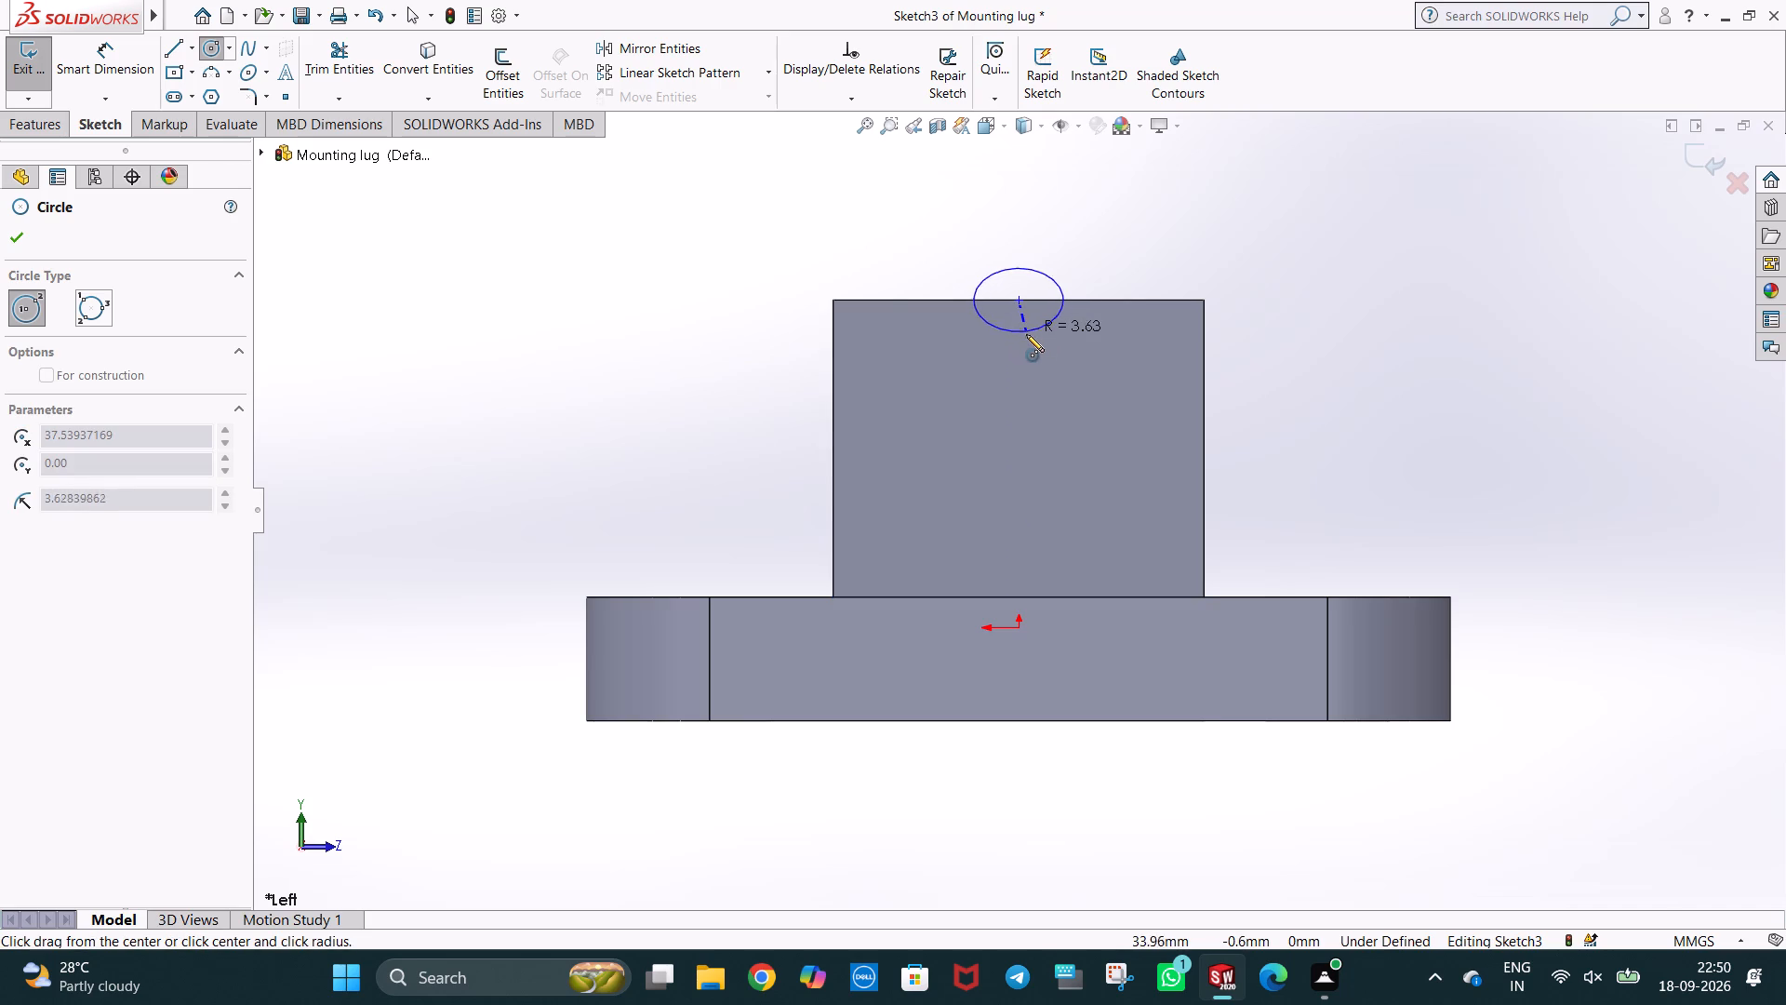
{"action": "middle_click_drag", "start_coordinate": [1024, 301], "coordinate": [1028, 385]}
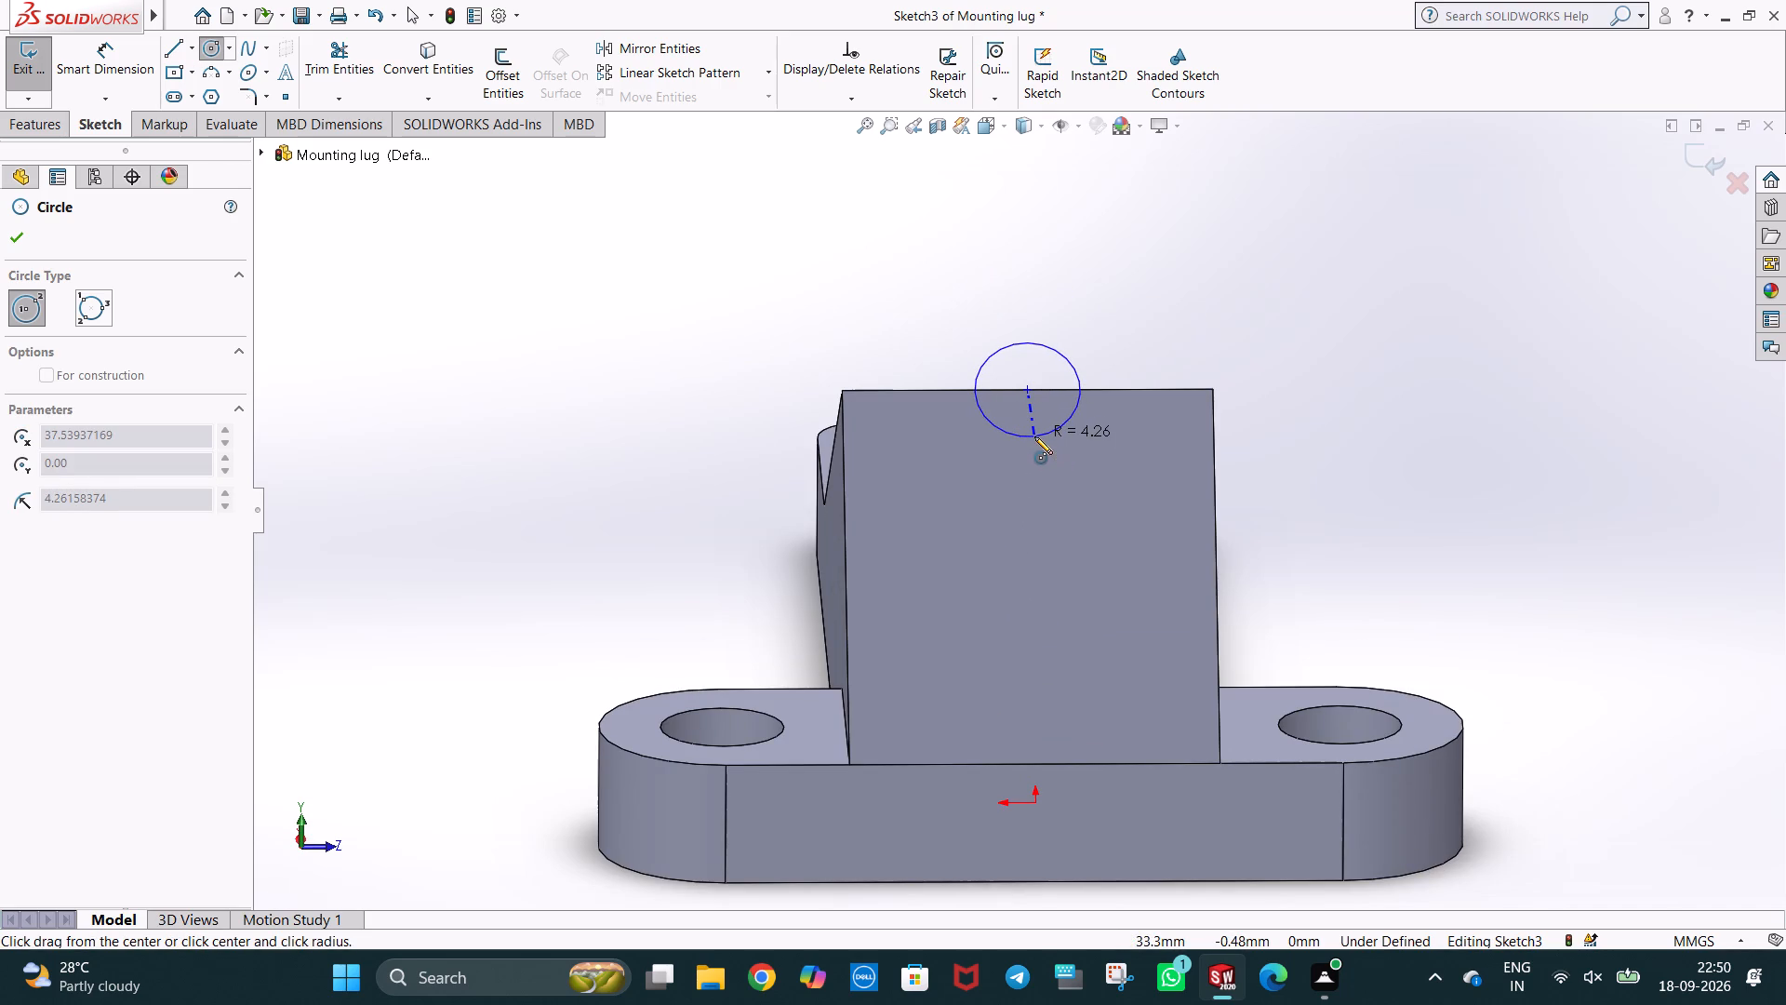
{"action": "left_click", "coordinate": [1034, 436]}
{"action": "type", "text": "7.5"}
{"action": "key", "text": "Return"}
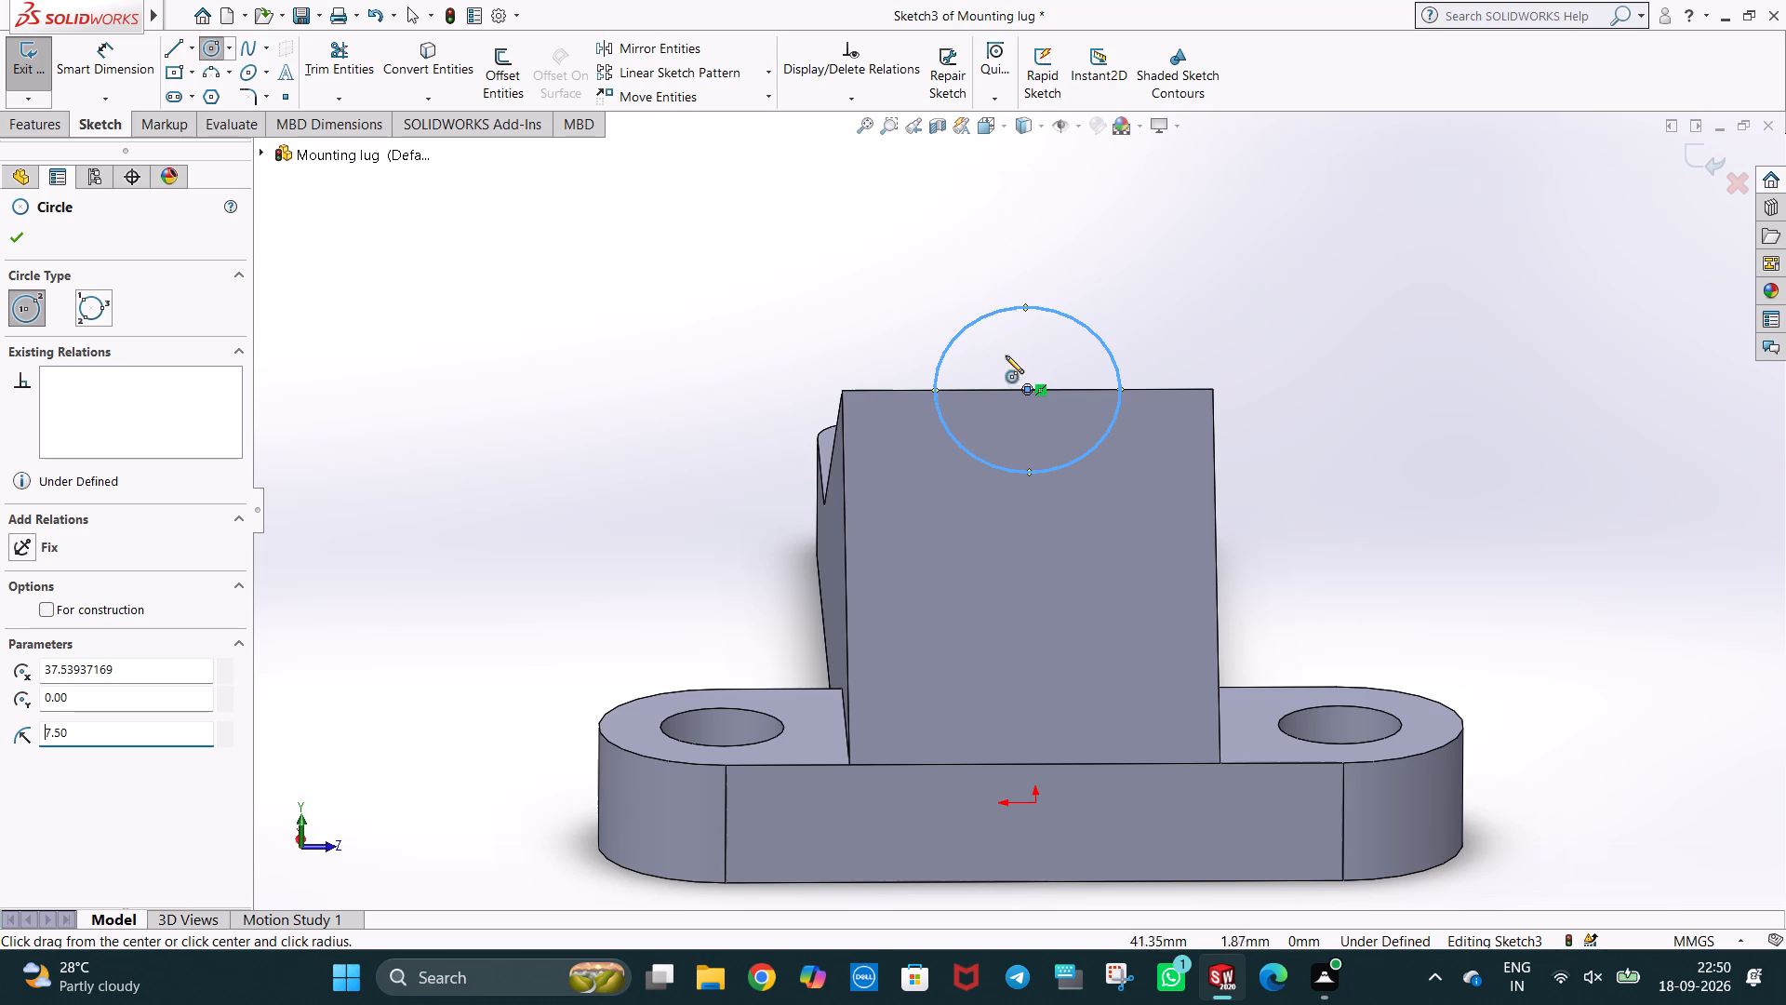
Sketch a concentric circle of radius 15 mm around the same midpoint of the sloped face's top edge.
{"action": "left_click", "coordinate": [1027, 390]}
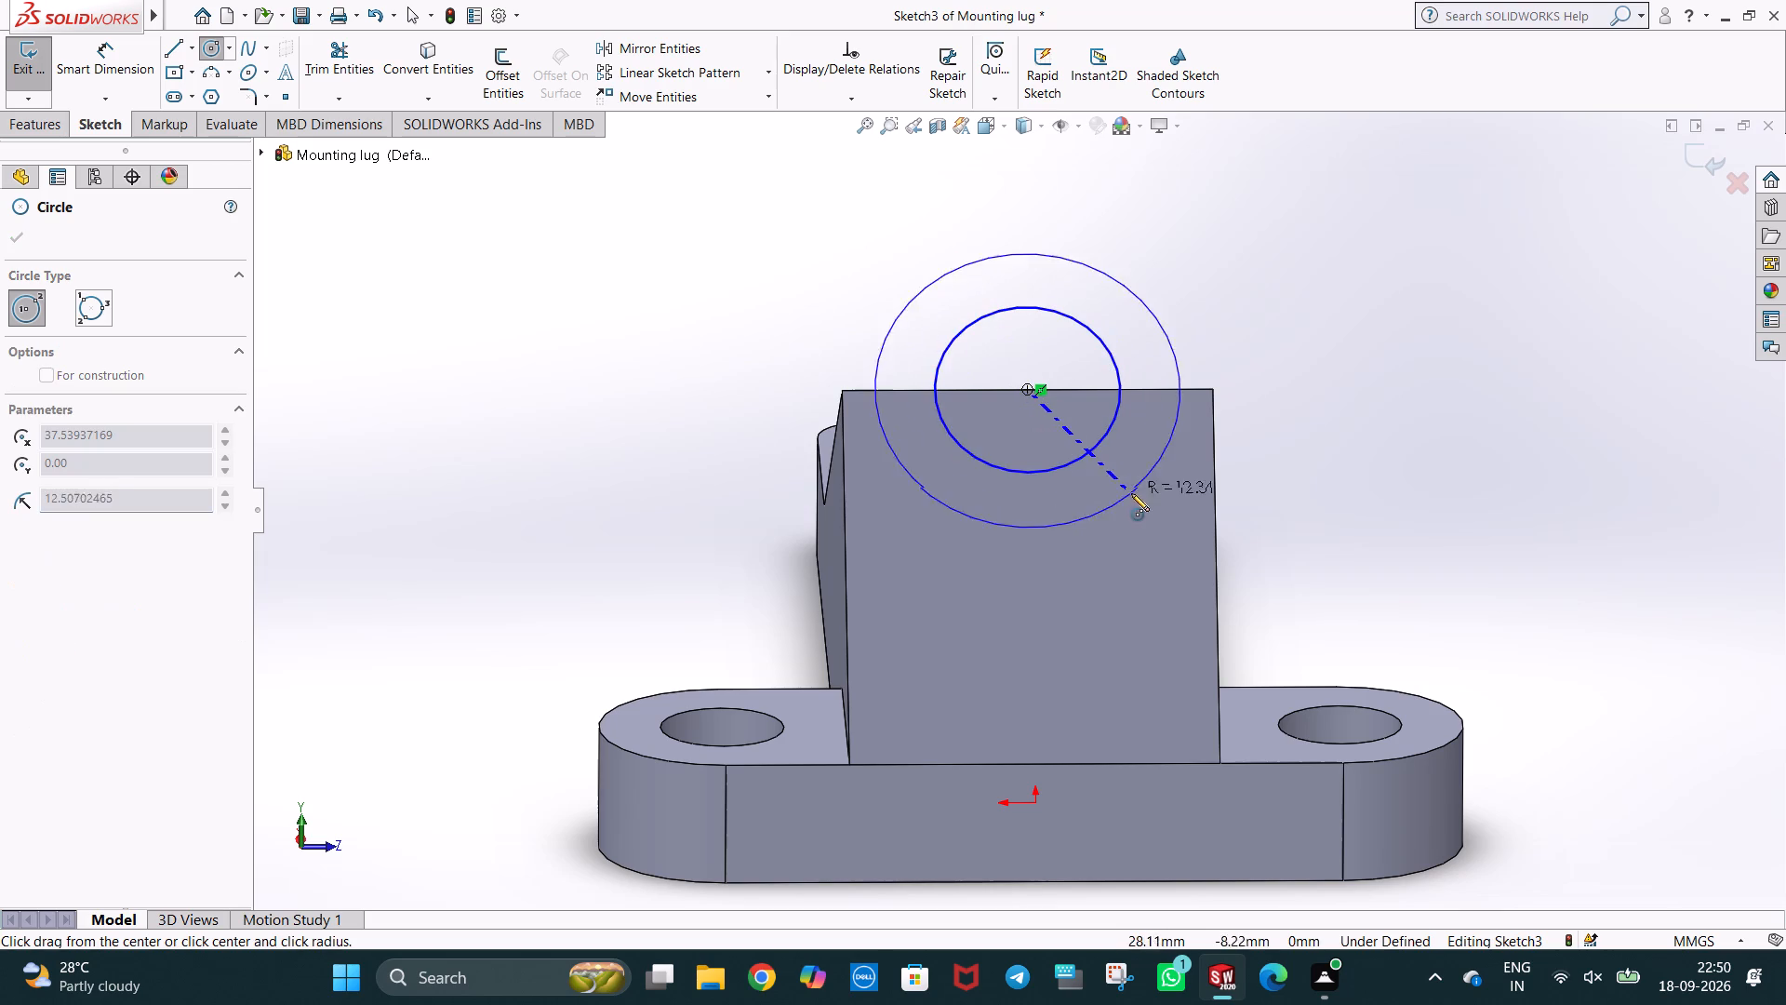
{"action": "left_click", "coordinate": [1166, 502]}
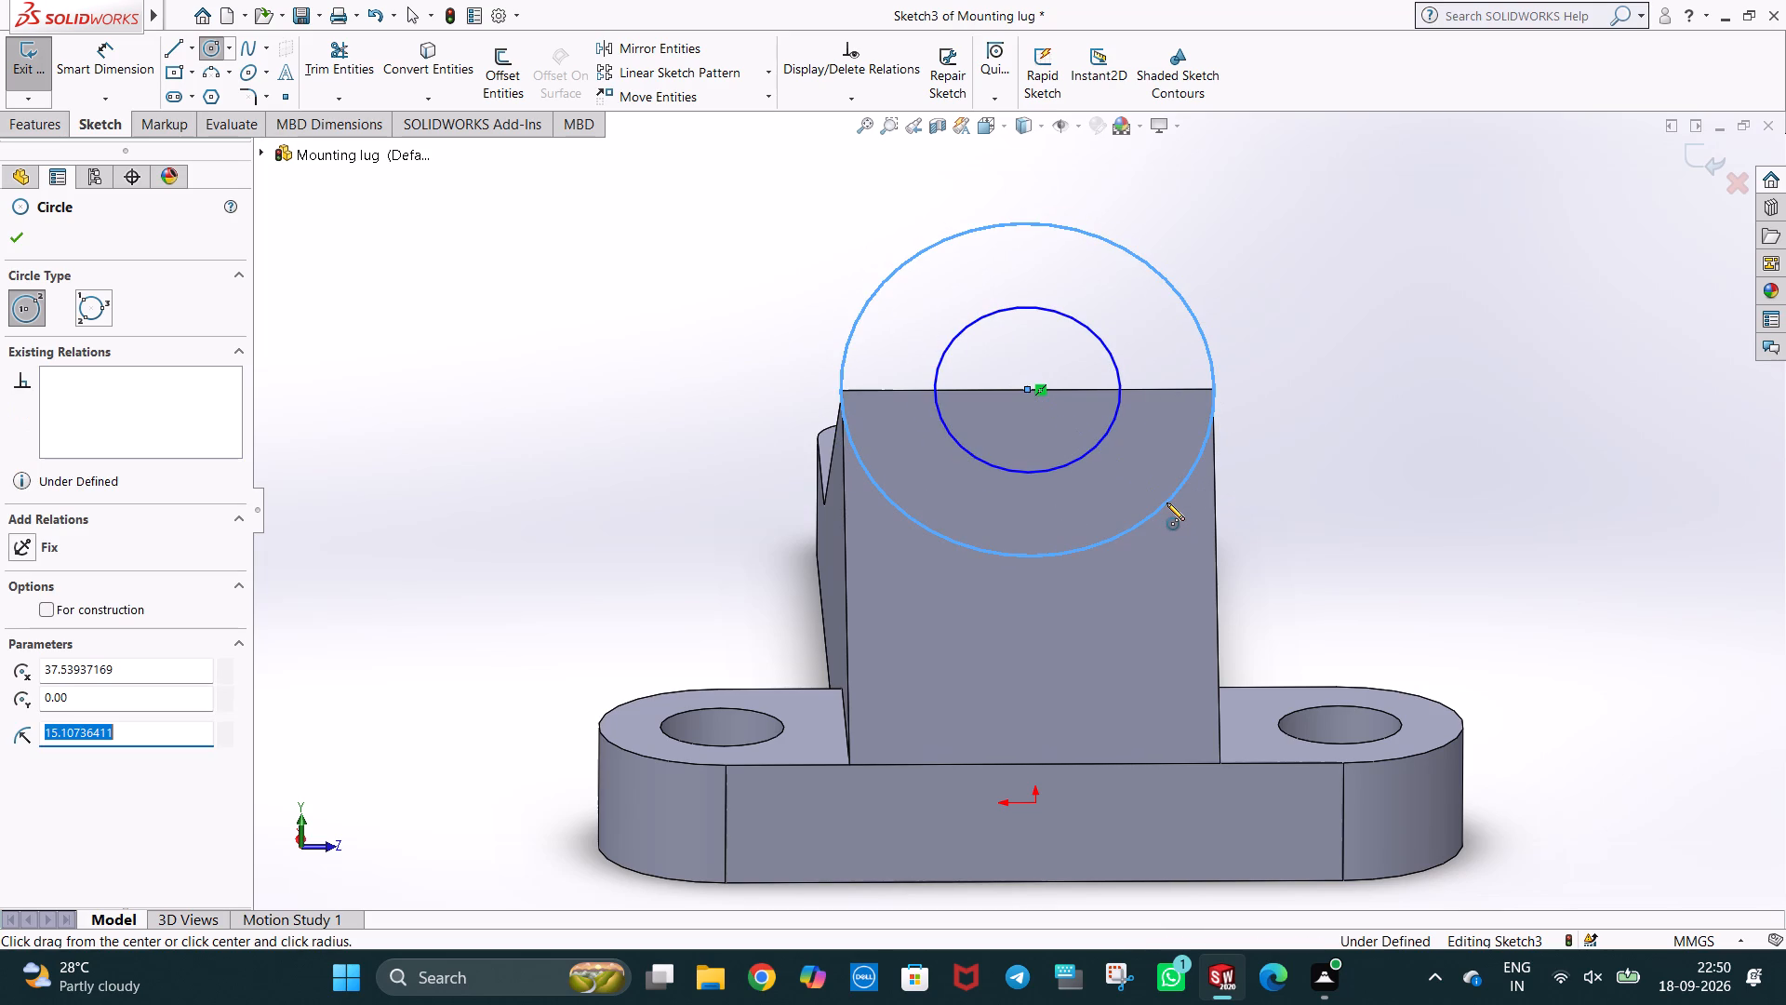
{"action": "type", "text": "15"}
{"action": "key", "text": "Return"}
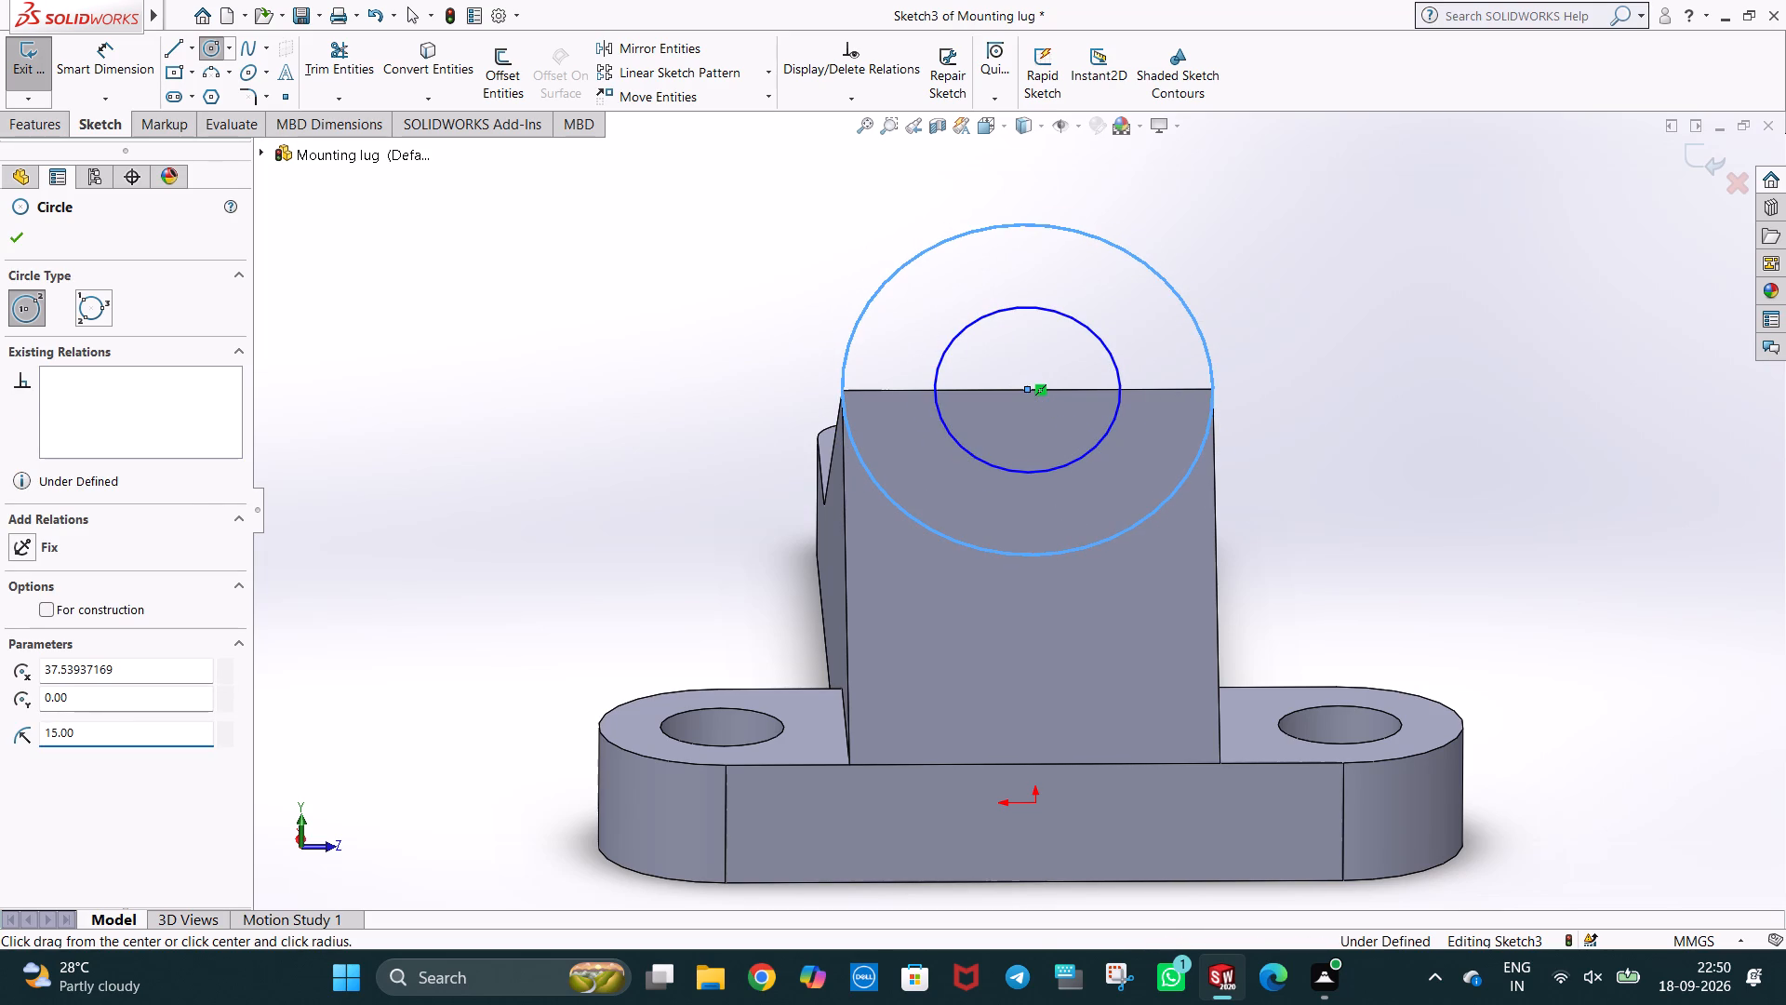
{"action": "key", "text": "Escape"}
{"action": "key", "text": "Escape"}
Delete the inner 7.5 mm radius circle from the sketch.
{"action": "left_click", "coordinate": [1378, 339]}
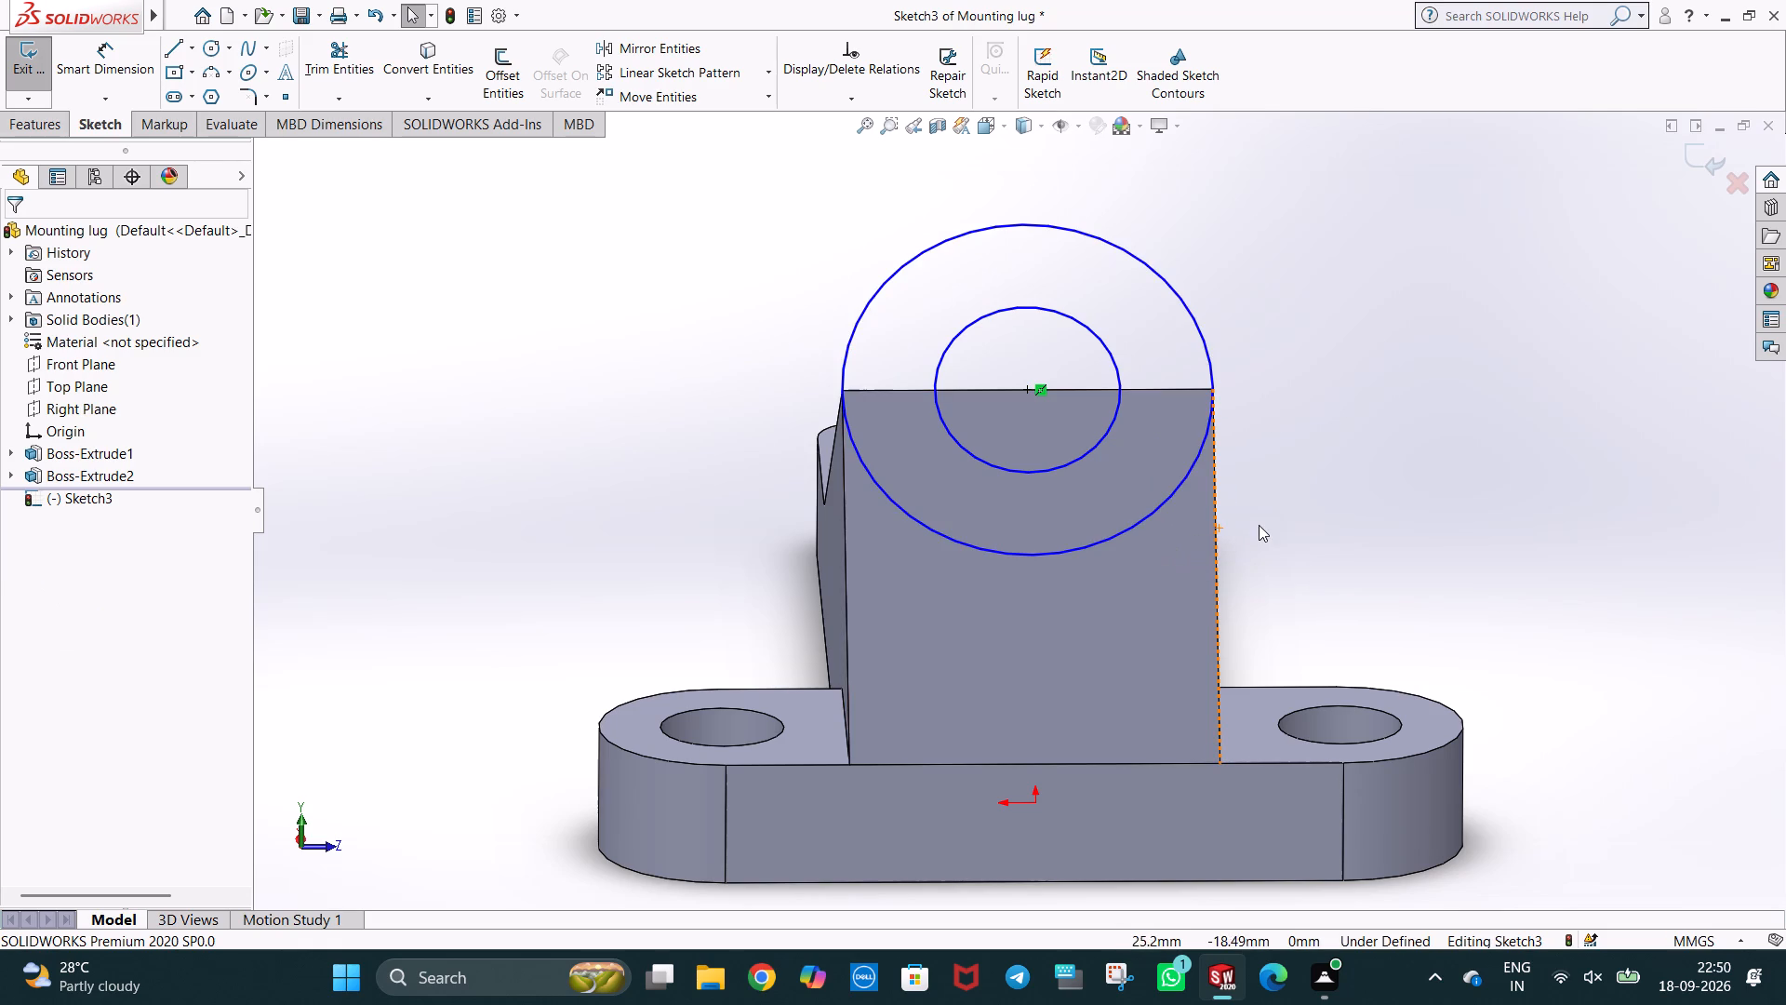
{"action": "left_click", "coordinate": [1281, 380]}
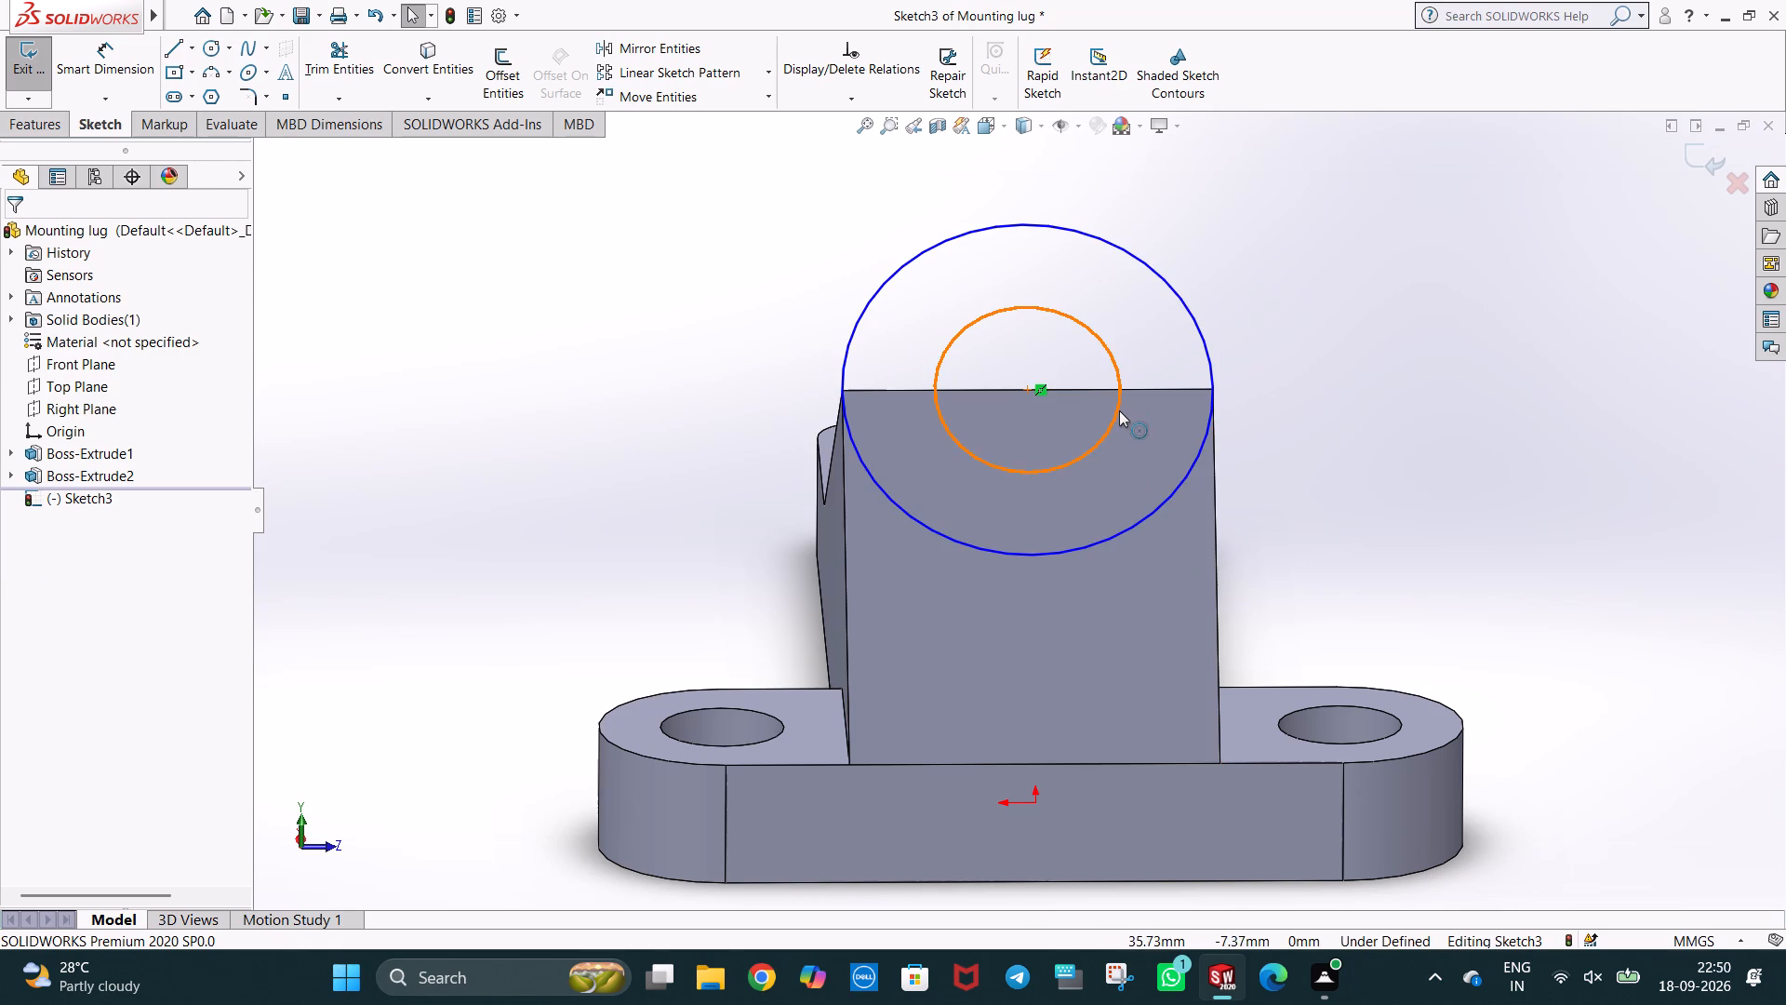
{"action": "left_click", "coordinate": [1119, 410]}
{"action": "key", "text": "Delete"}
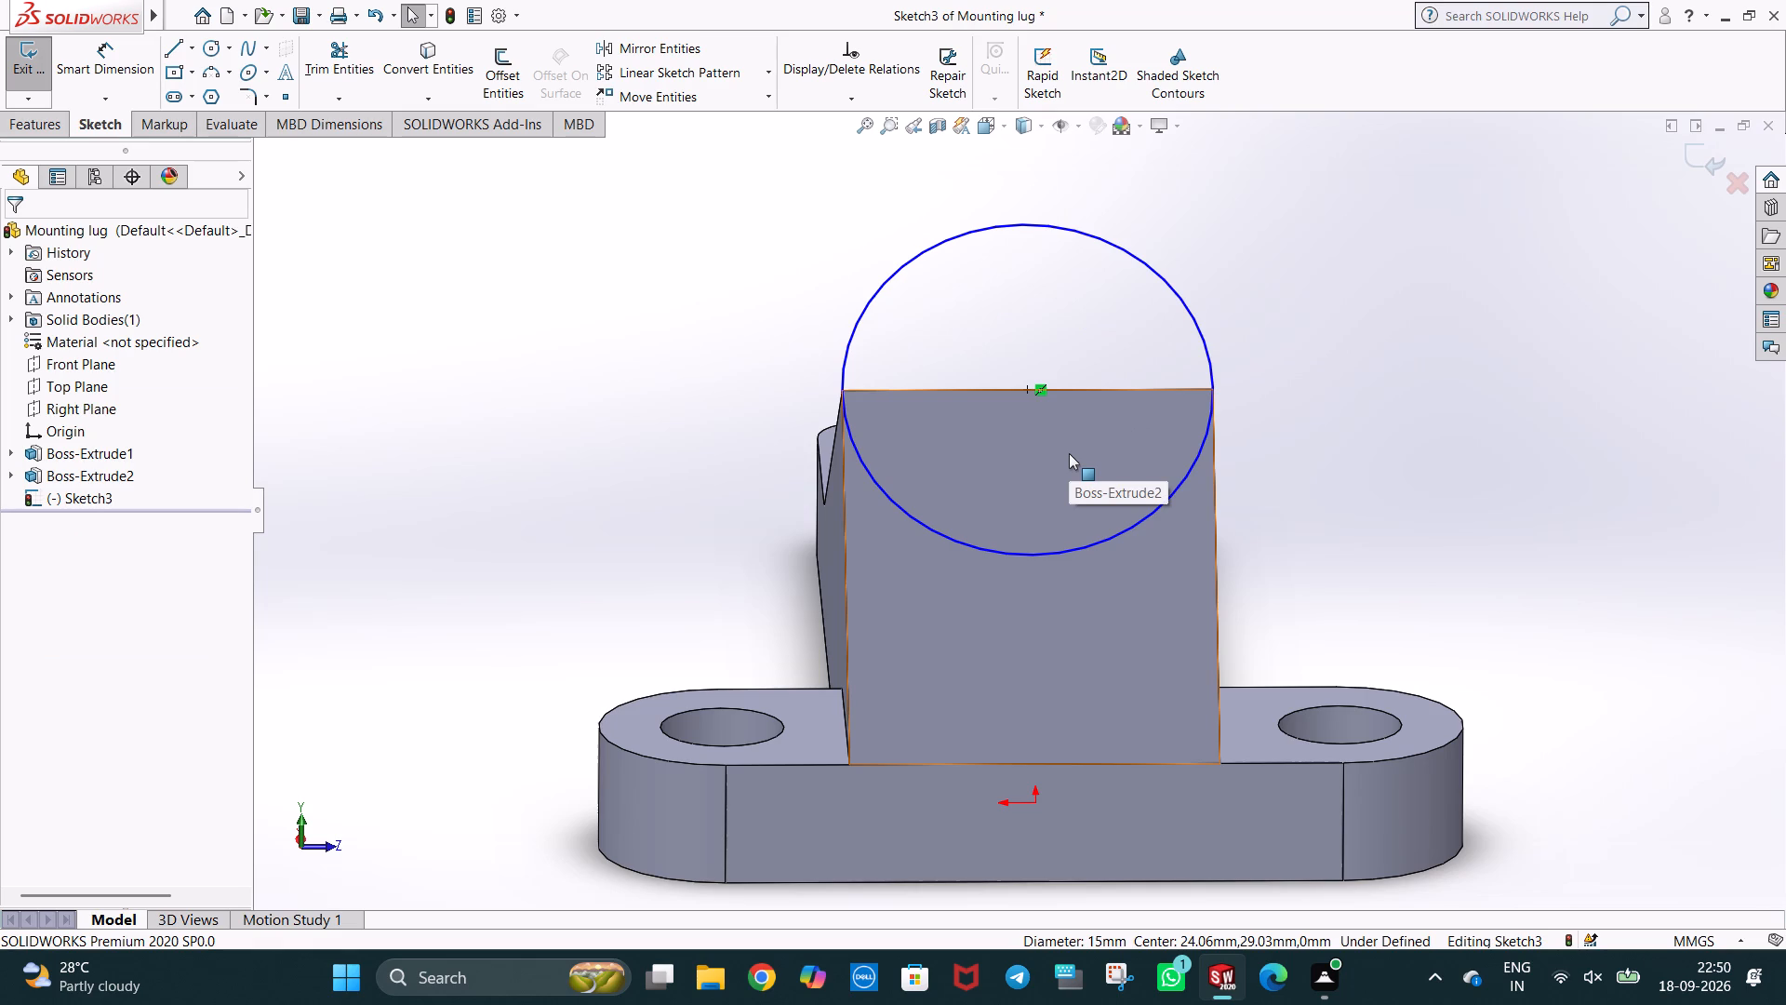
Set up a blind boss extrusion of the 15 mm radius circle, reversed to run into the triangular boss, 50 mm deep.
{"action": "left_click", "coordinate": [18, 130]}
{"action": "left_click", "coordinate": [36, 73]}
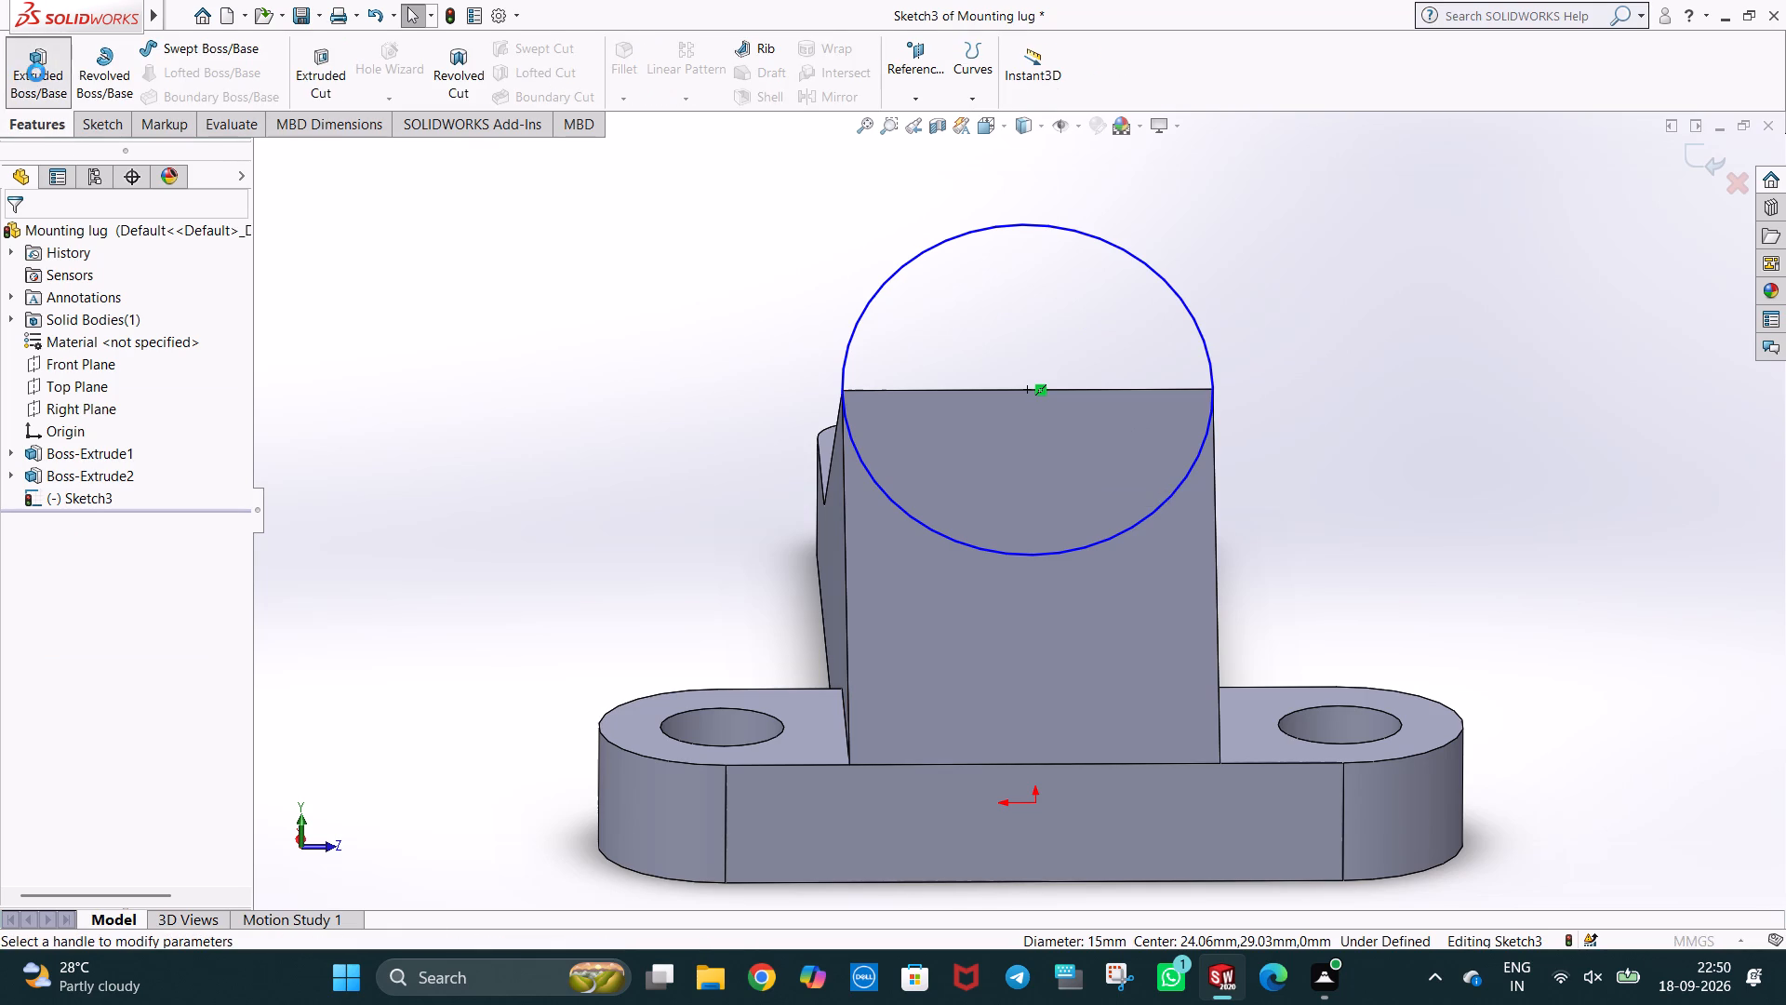
{"action": "middle_click_drag", "start_coordinate": [665, 432], "coordinate": [762, 432]}
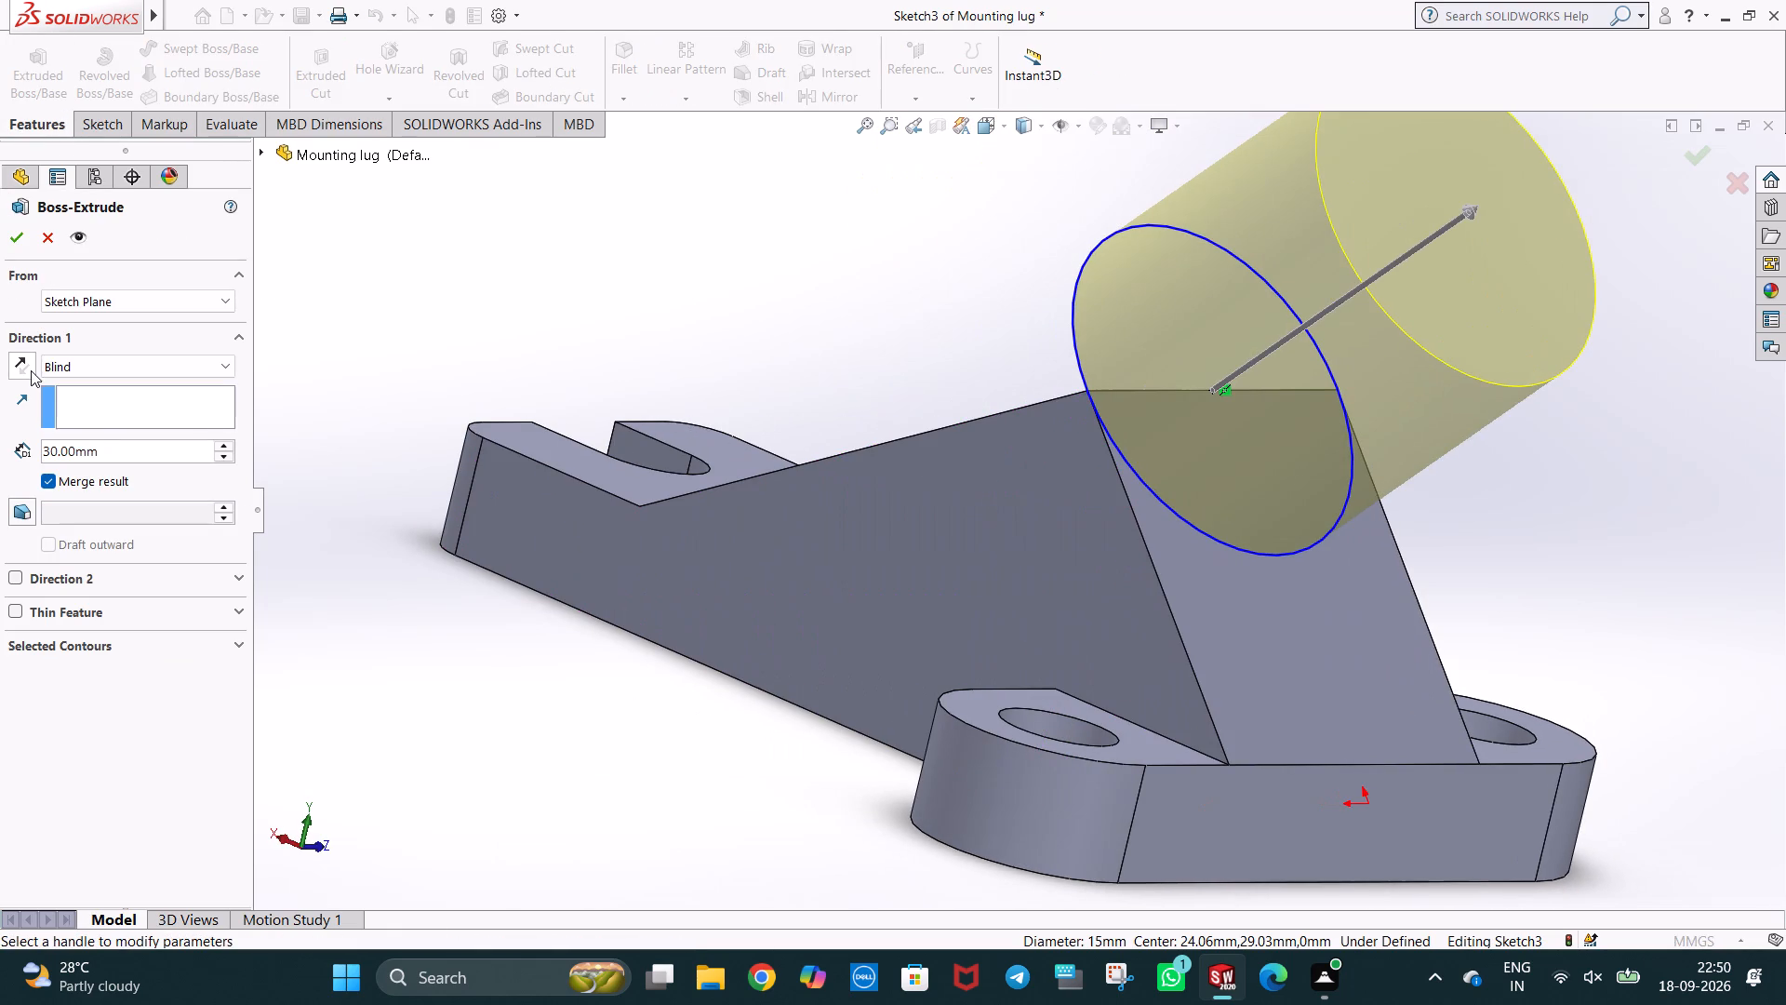
{"action": "left_click", "coordinate": [23, 369]}
{"action": "middle_click_drag", "start_coordinate": [633, 370], "coordinate": [720, 456]}
{"action": "scroll", "coordinate": [720, 458], "scroll_direction": "up", "scroll_amount": 1}
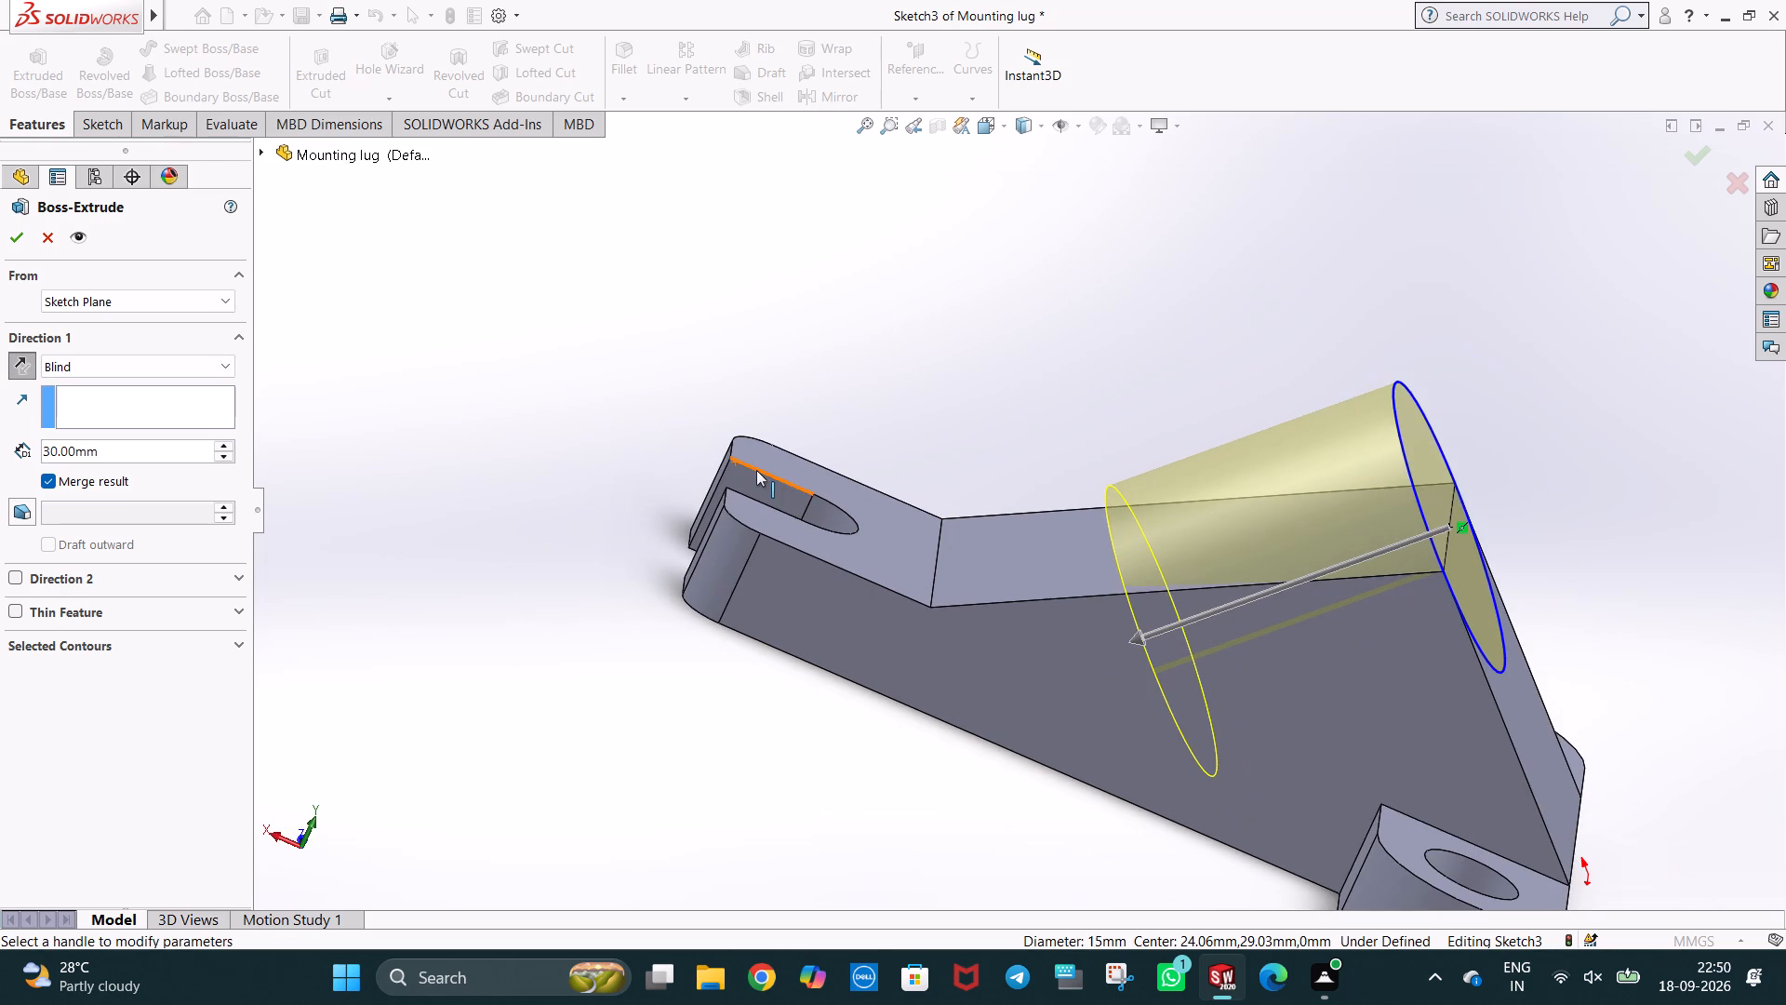
{"action": "scroll", "coordinate": [756, 470], "scroll_direction": "up", "scroll_amount": 1}
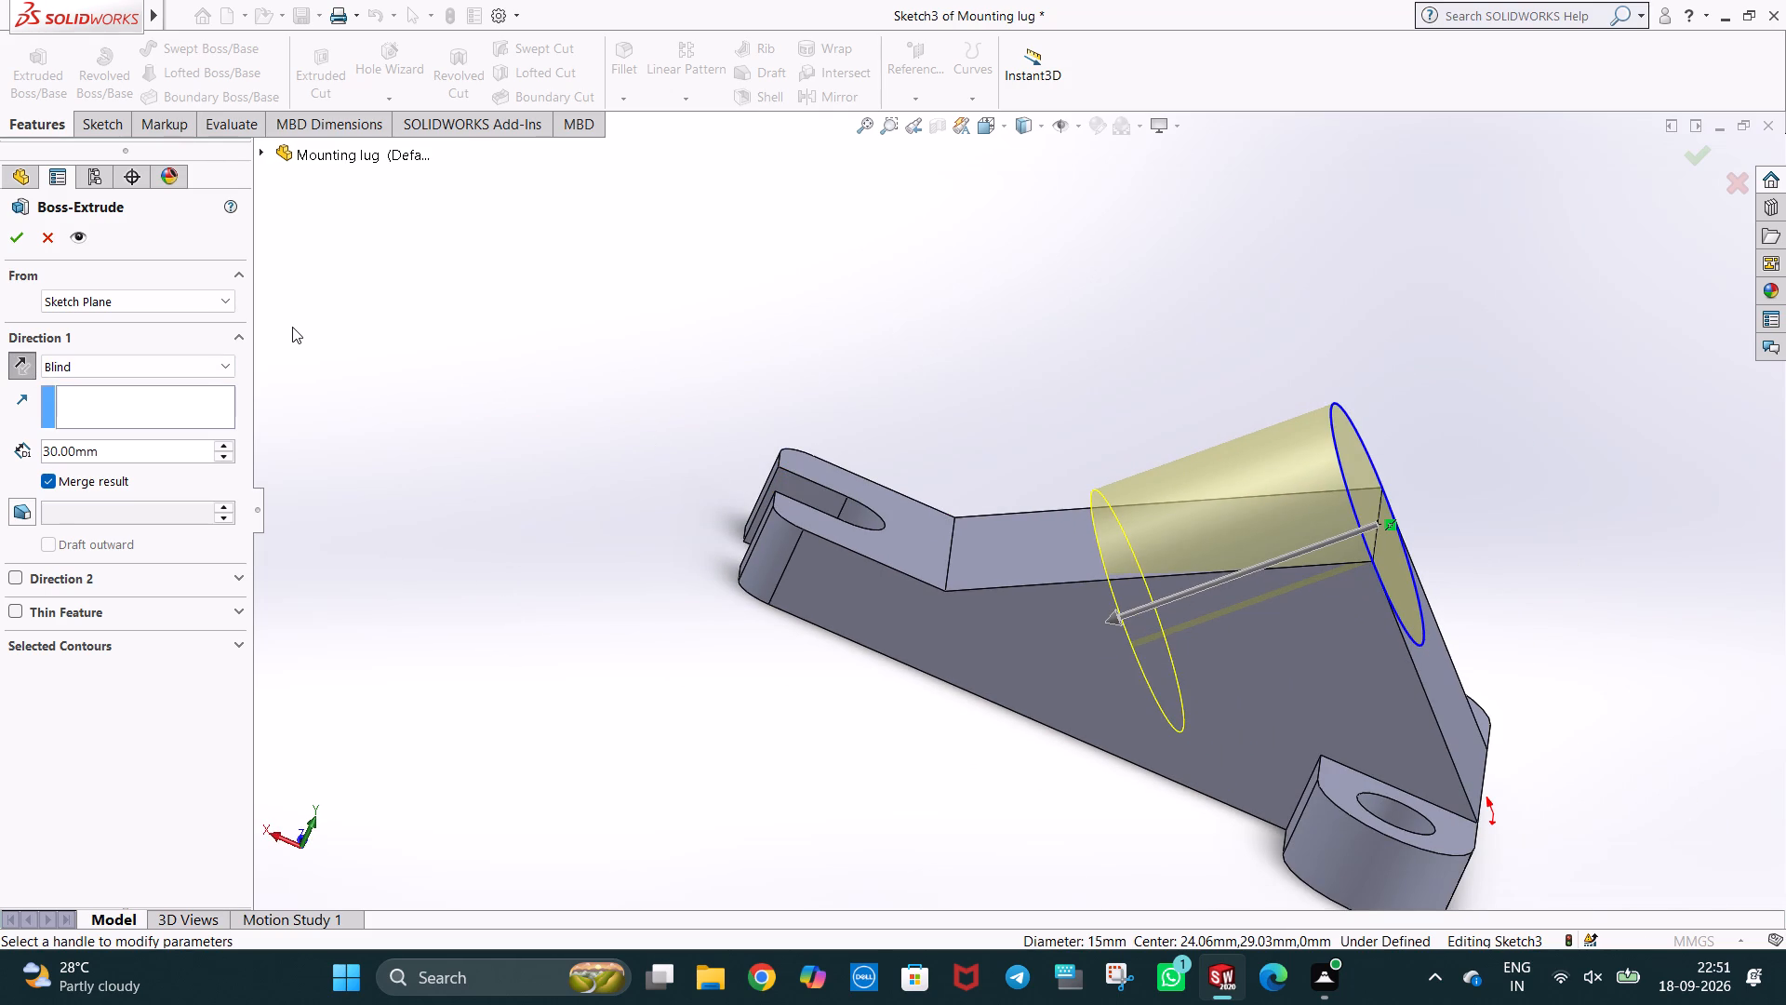
{"action": "left_click_drag", "start_coordinate": [138, 452], "coordinate": [20, 456]}
{"action": "type", "text": "50"}
{"action": "key", "text": "Return"}
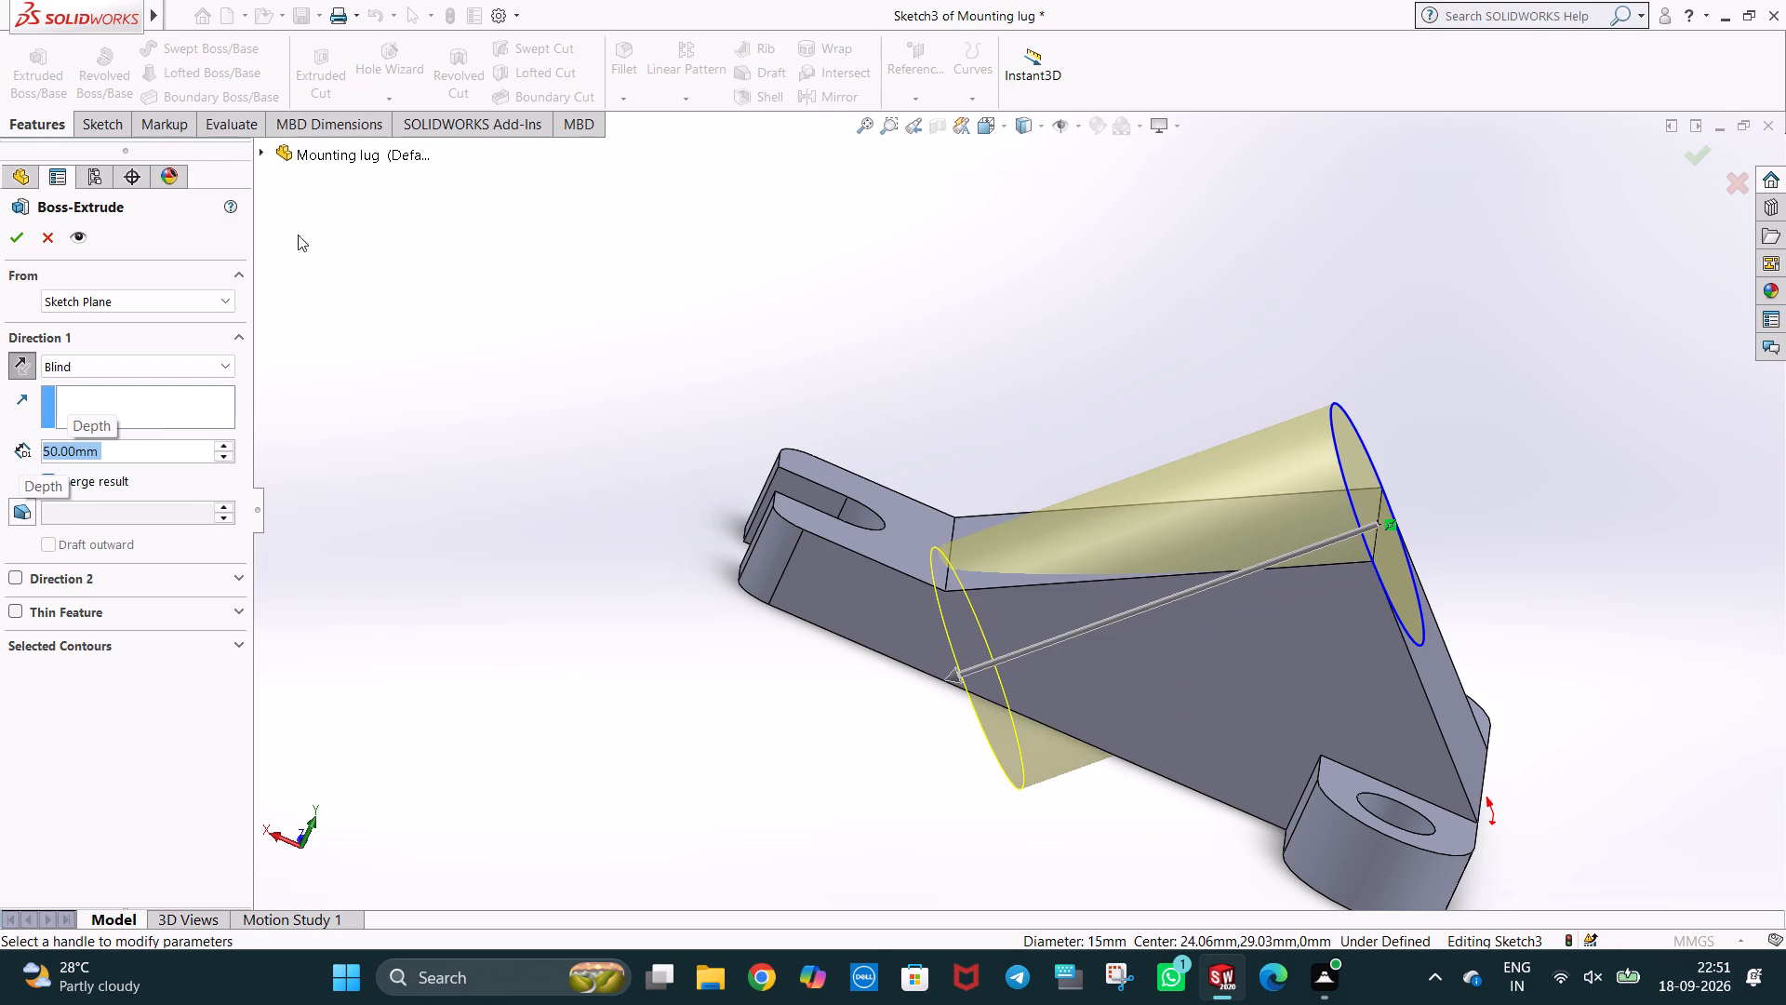
Set the cylinder's extrusion depth to 55 mm and complete the merged boss.
{"action": "middle_click_drag", "start_coordinate": [1025, 477], "coordinate": [863, 620]}
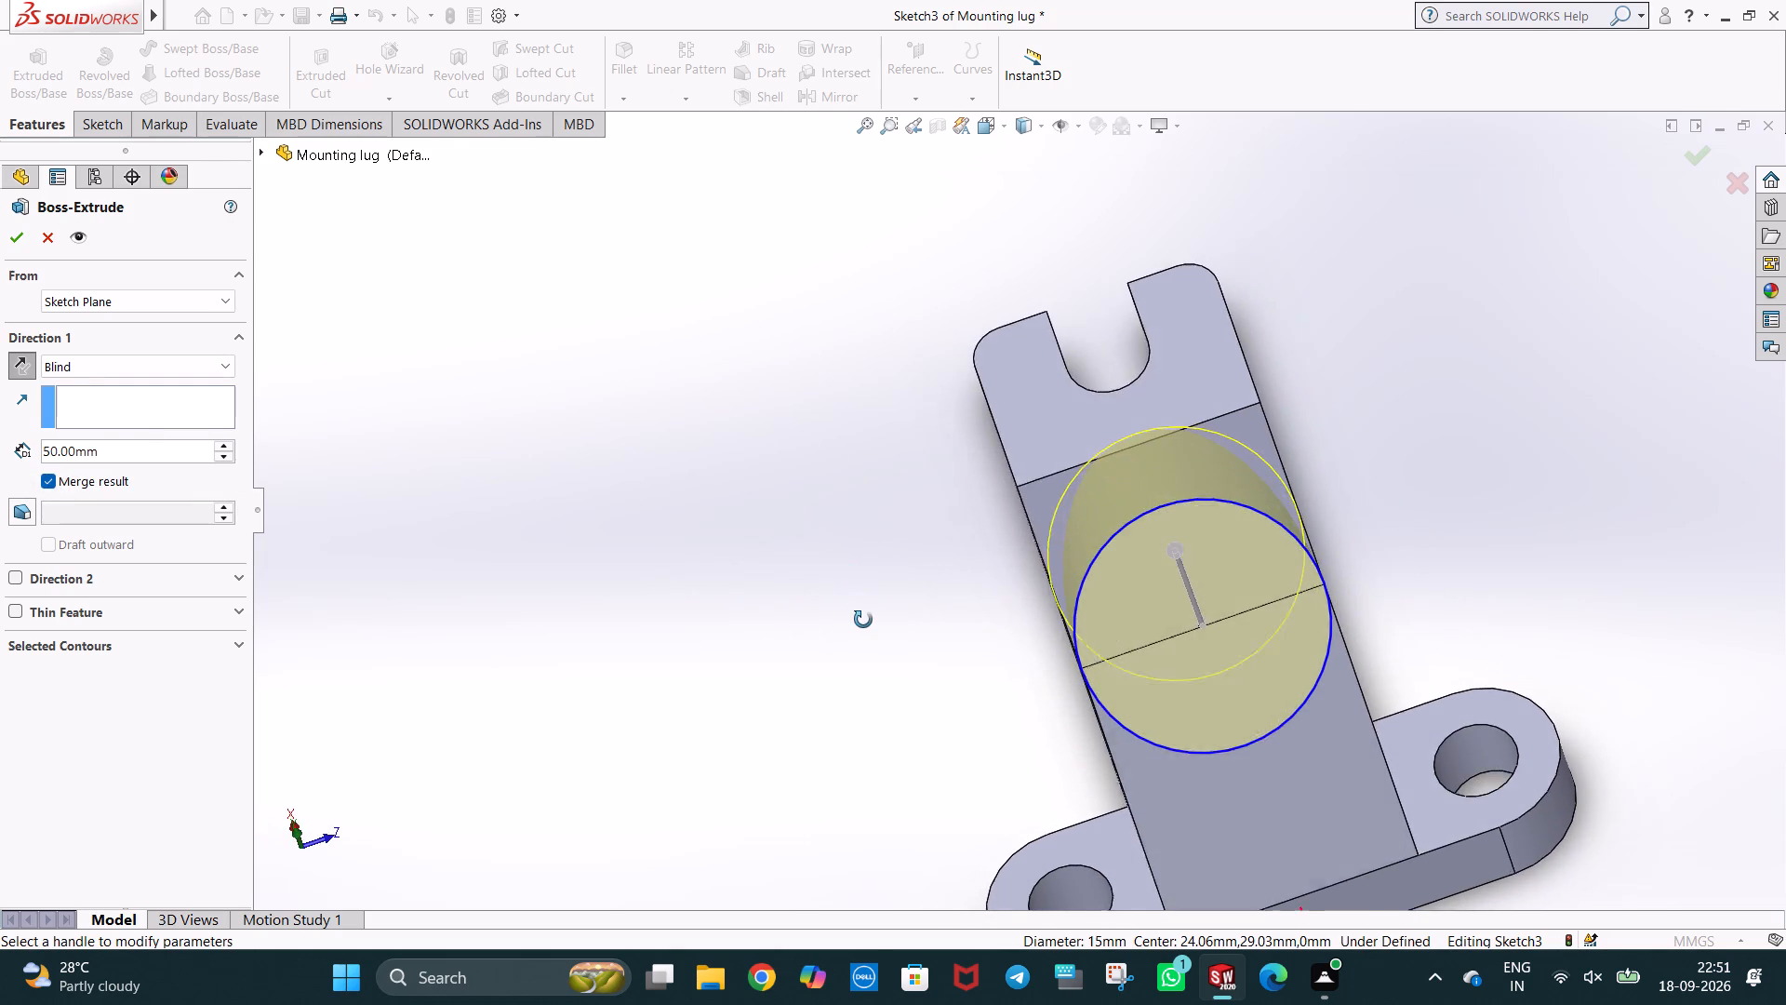
{"action": "middle_click_drag", "start_coordinate": [863, 620], "coordinate": [865, 626]}
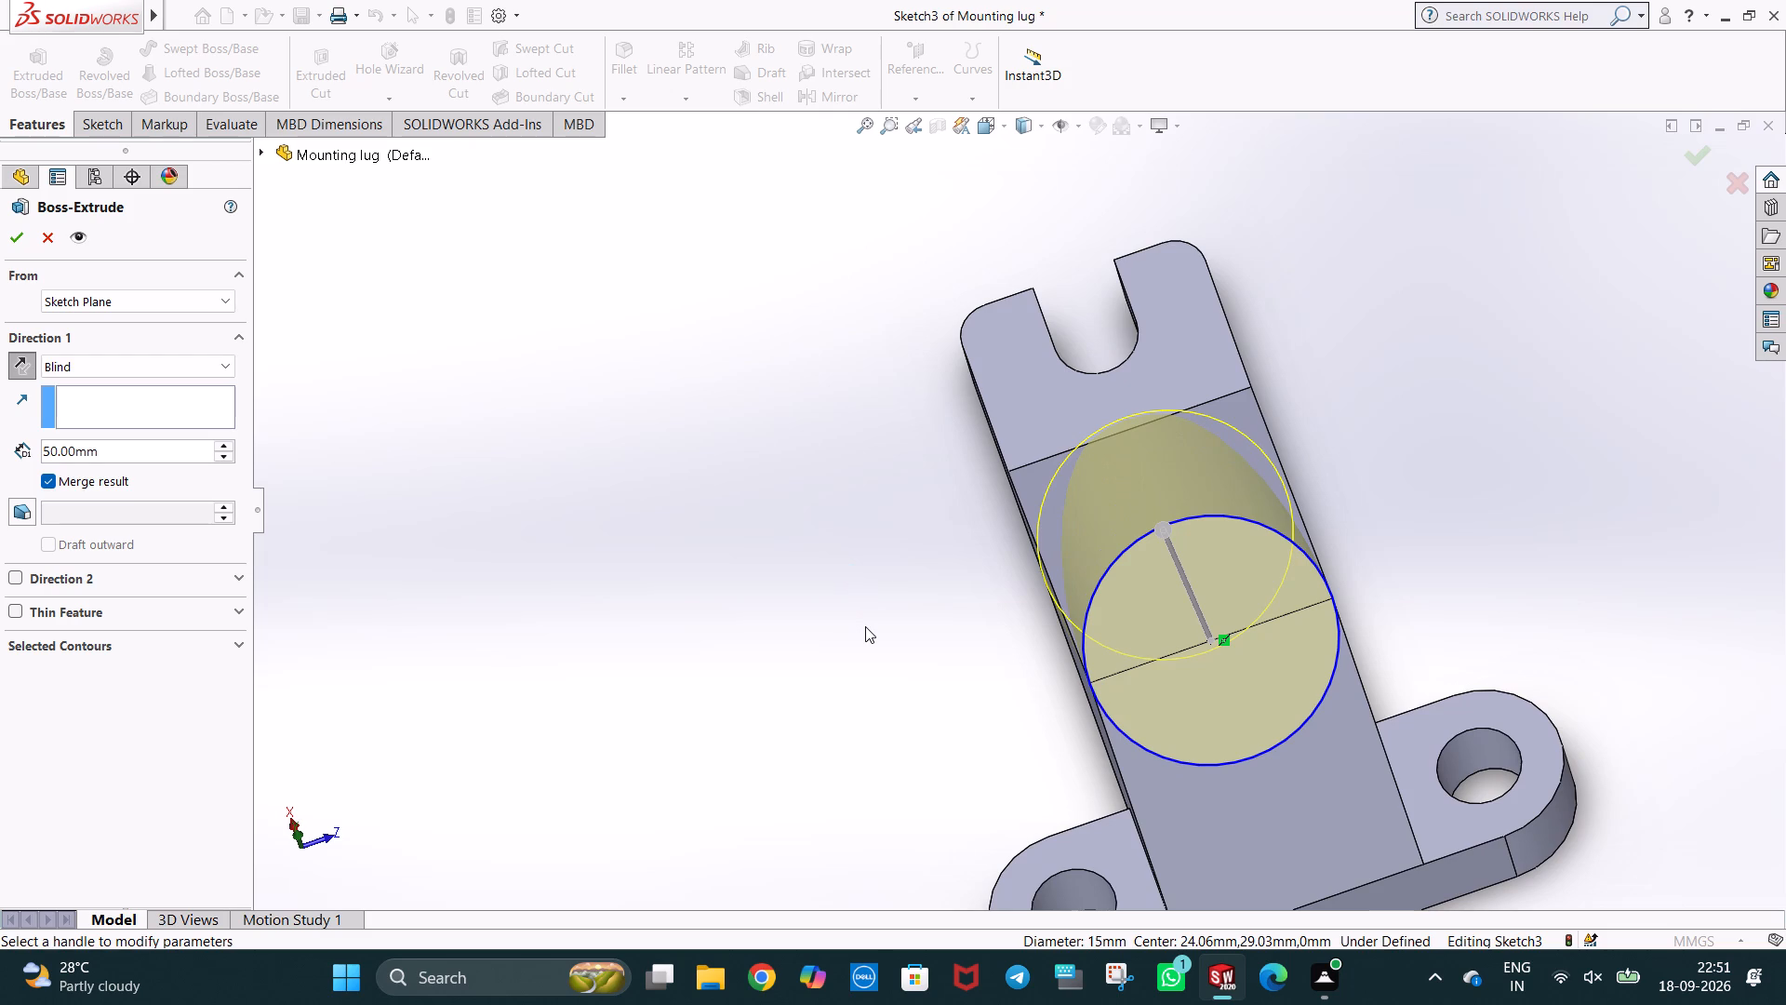
{"action": "middle_click_drag", "start_coordinate": [858, 591], "coordinate": [953, 544]}
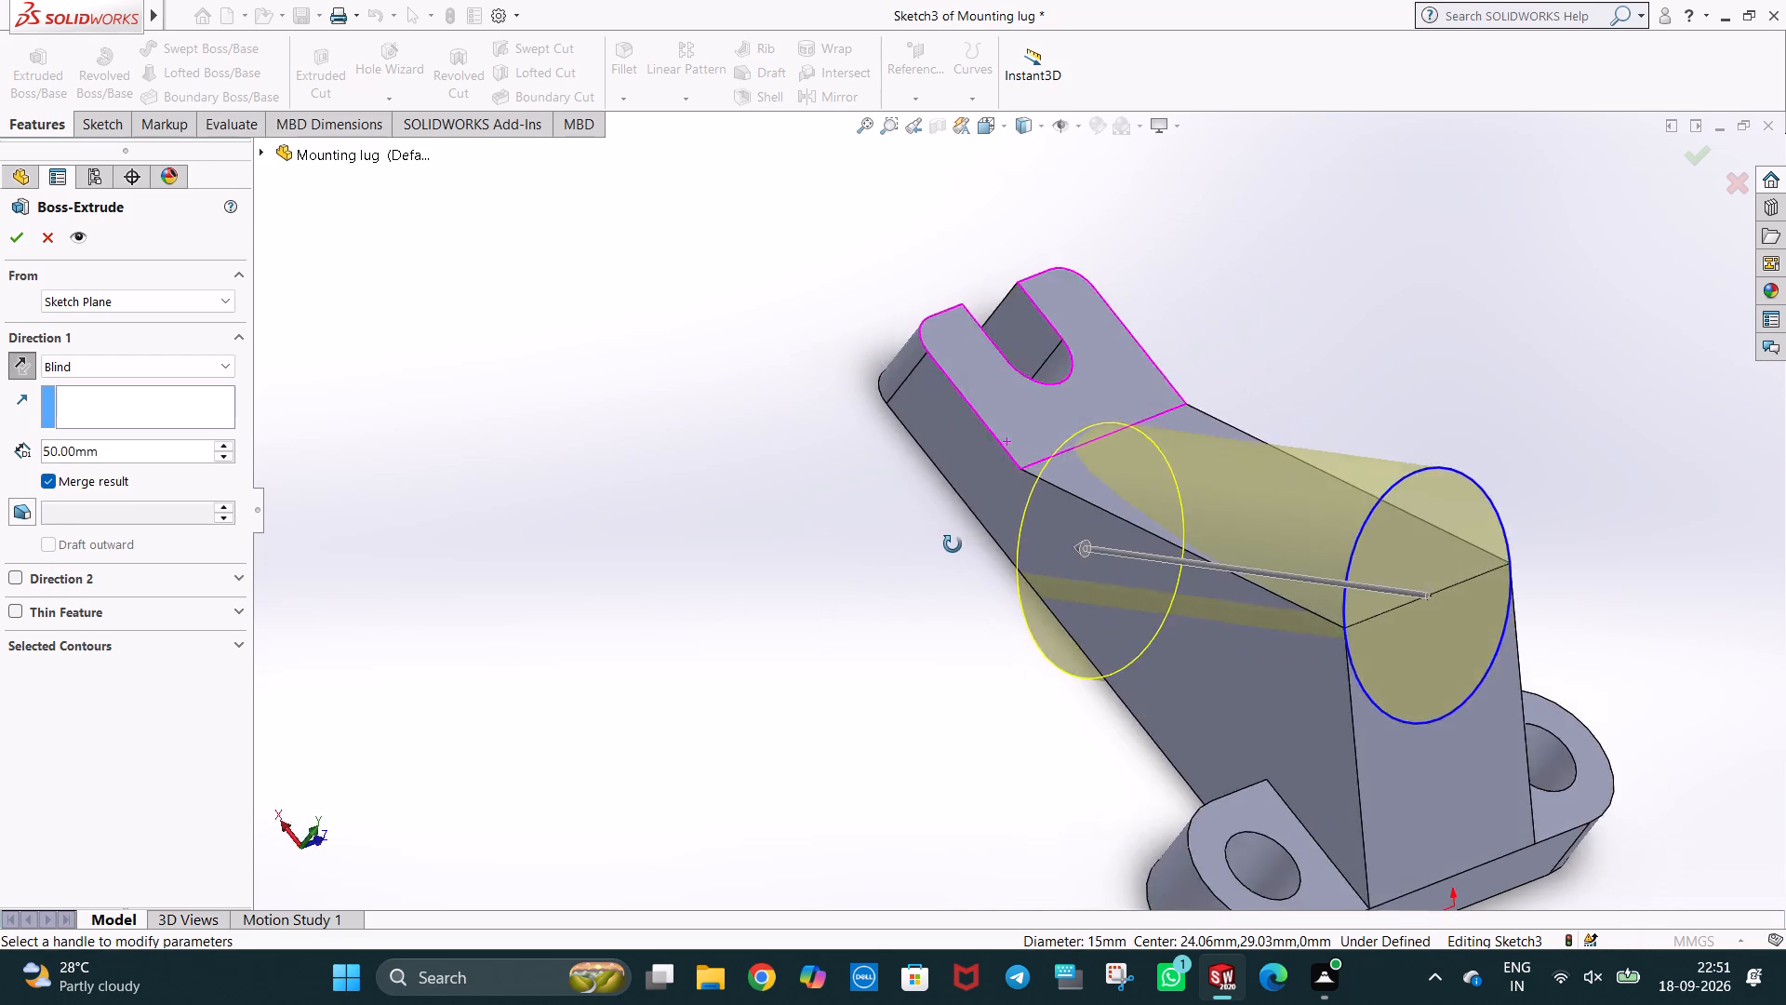
{"action": "middle_click_drag", "start_coordinate": [953, 544], "coordinate": [1021, 483]}
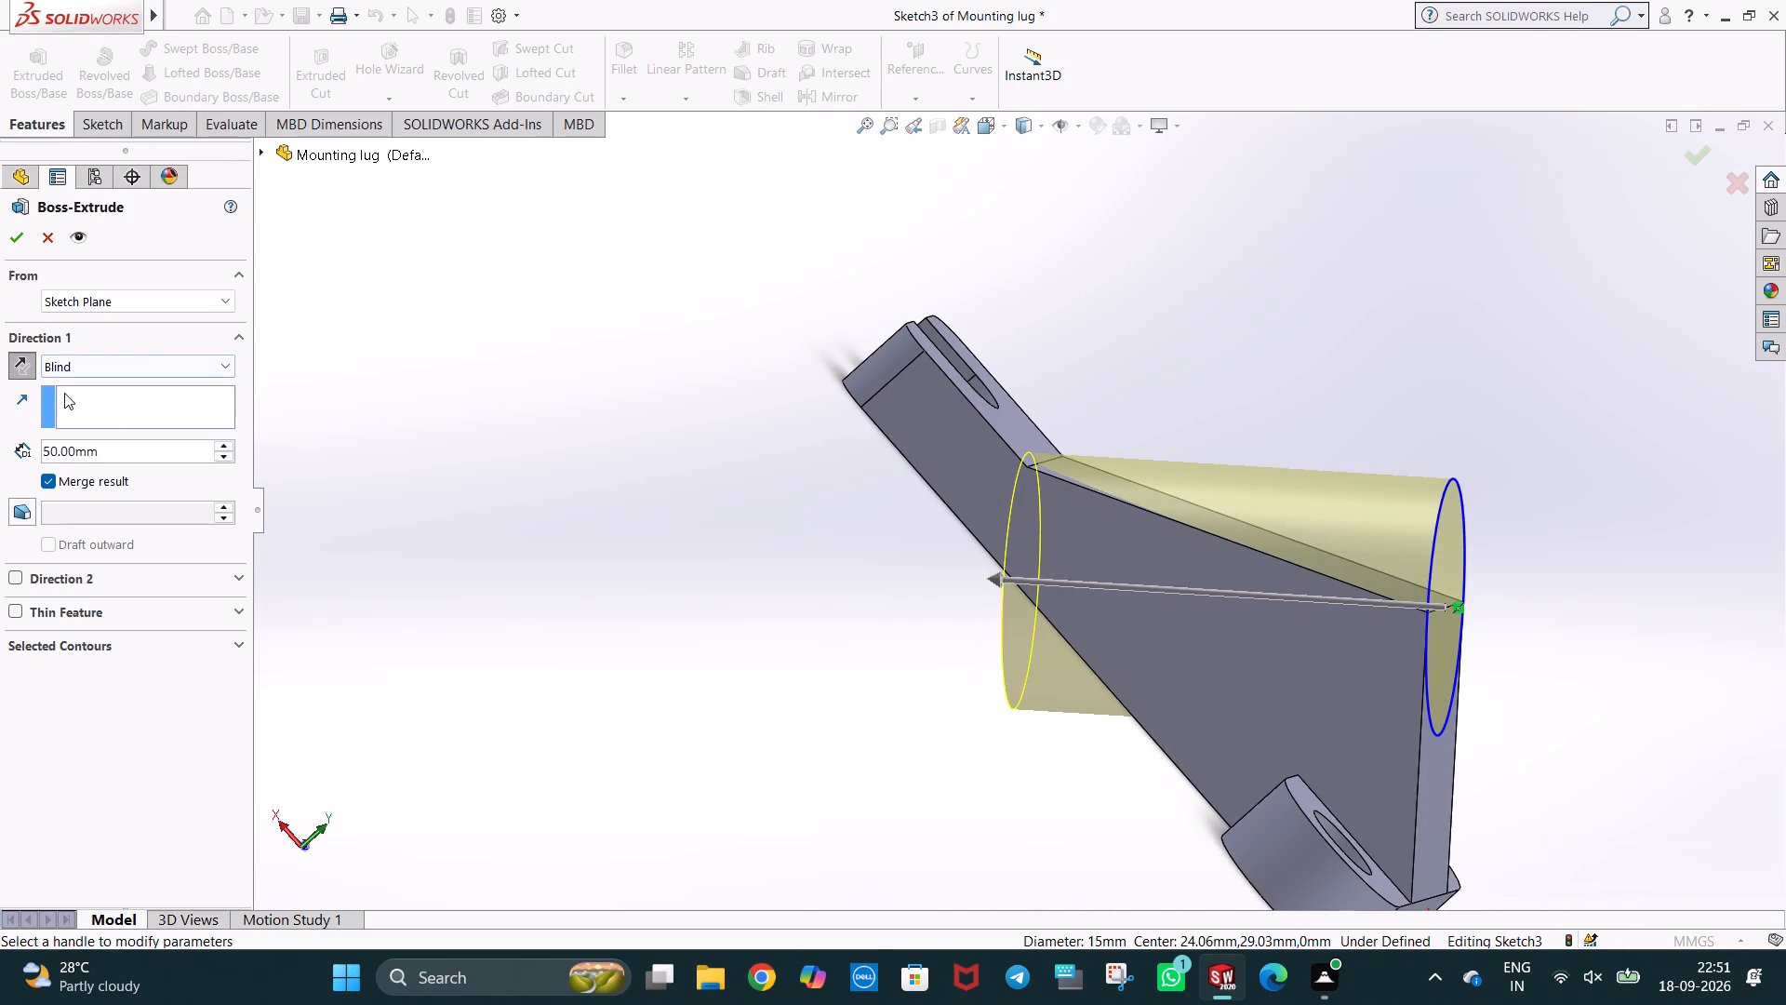
{"action": "left_click", "coordinate": [57, 453]}
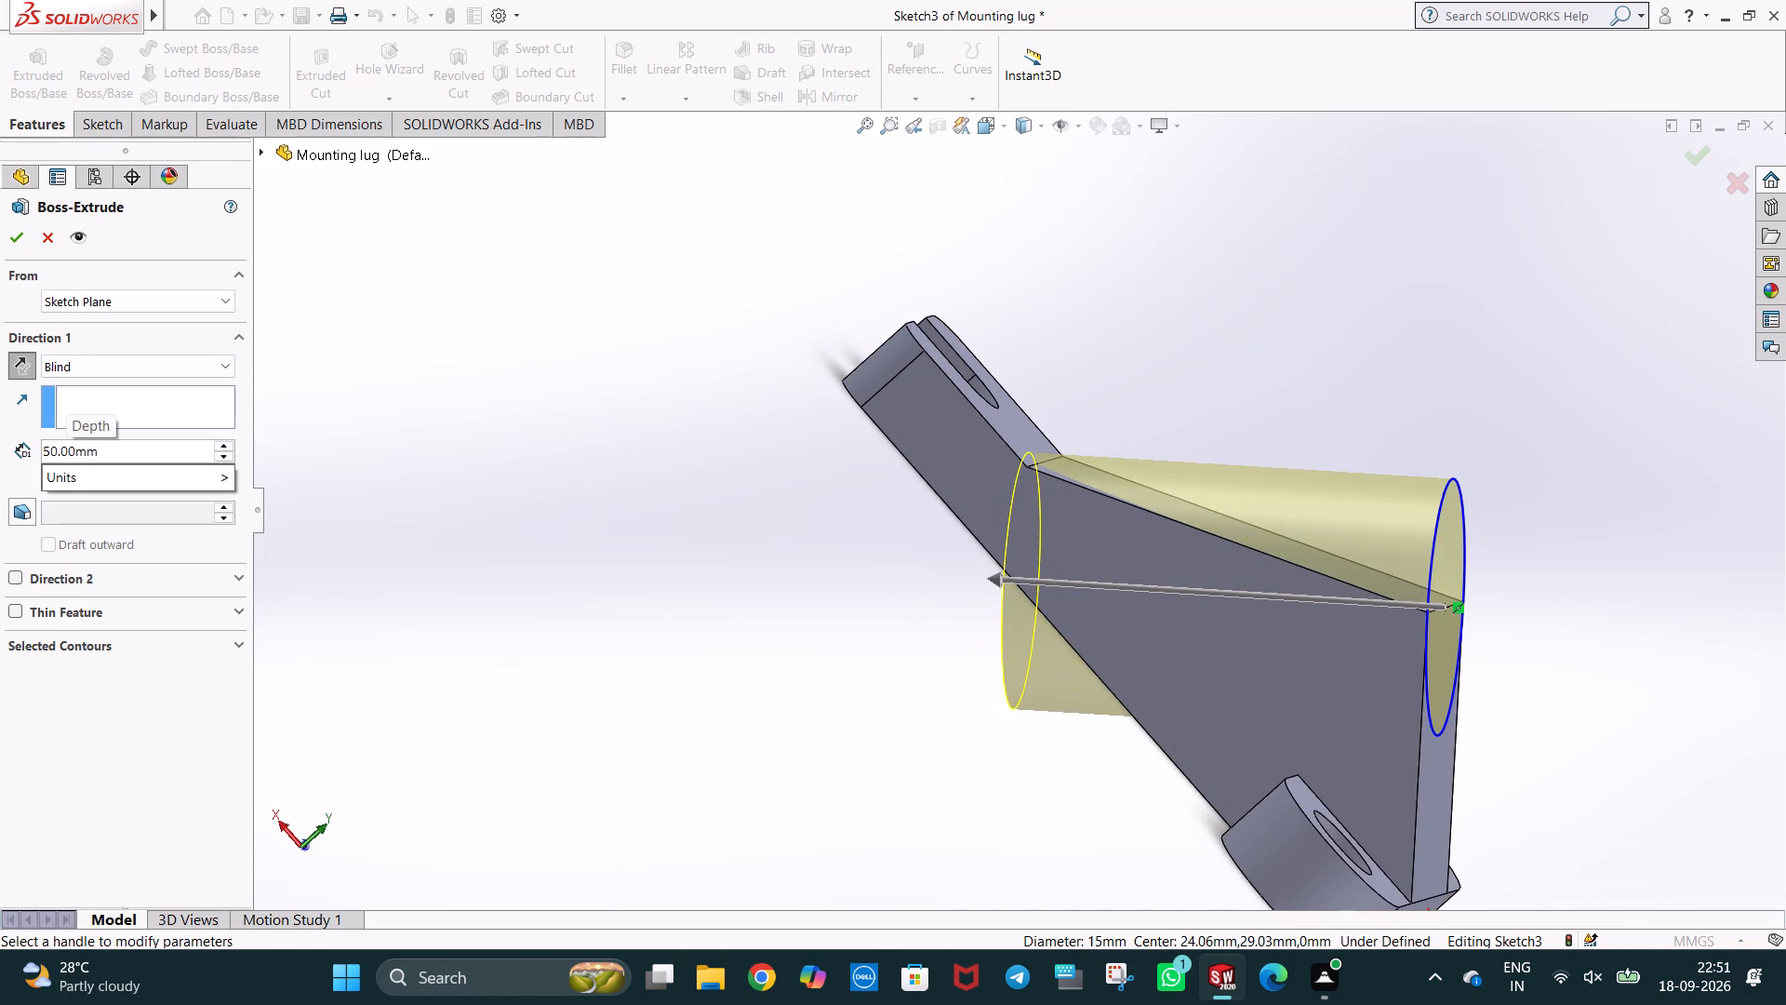
{"action": "key", "text": "BackSpace"}
{"action": "key", "text": "5"}
{"action": "key", "text": "Return"}
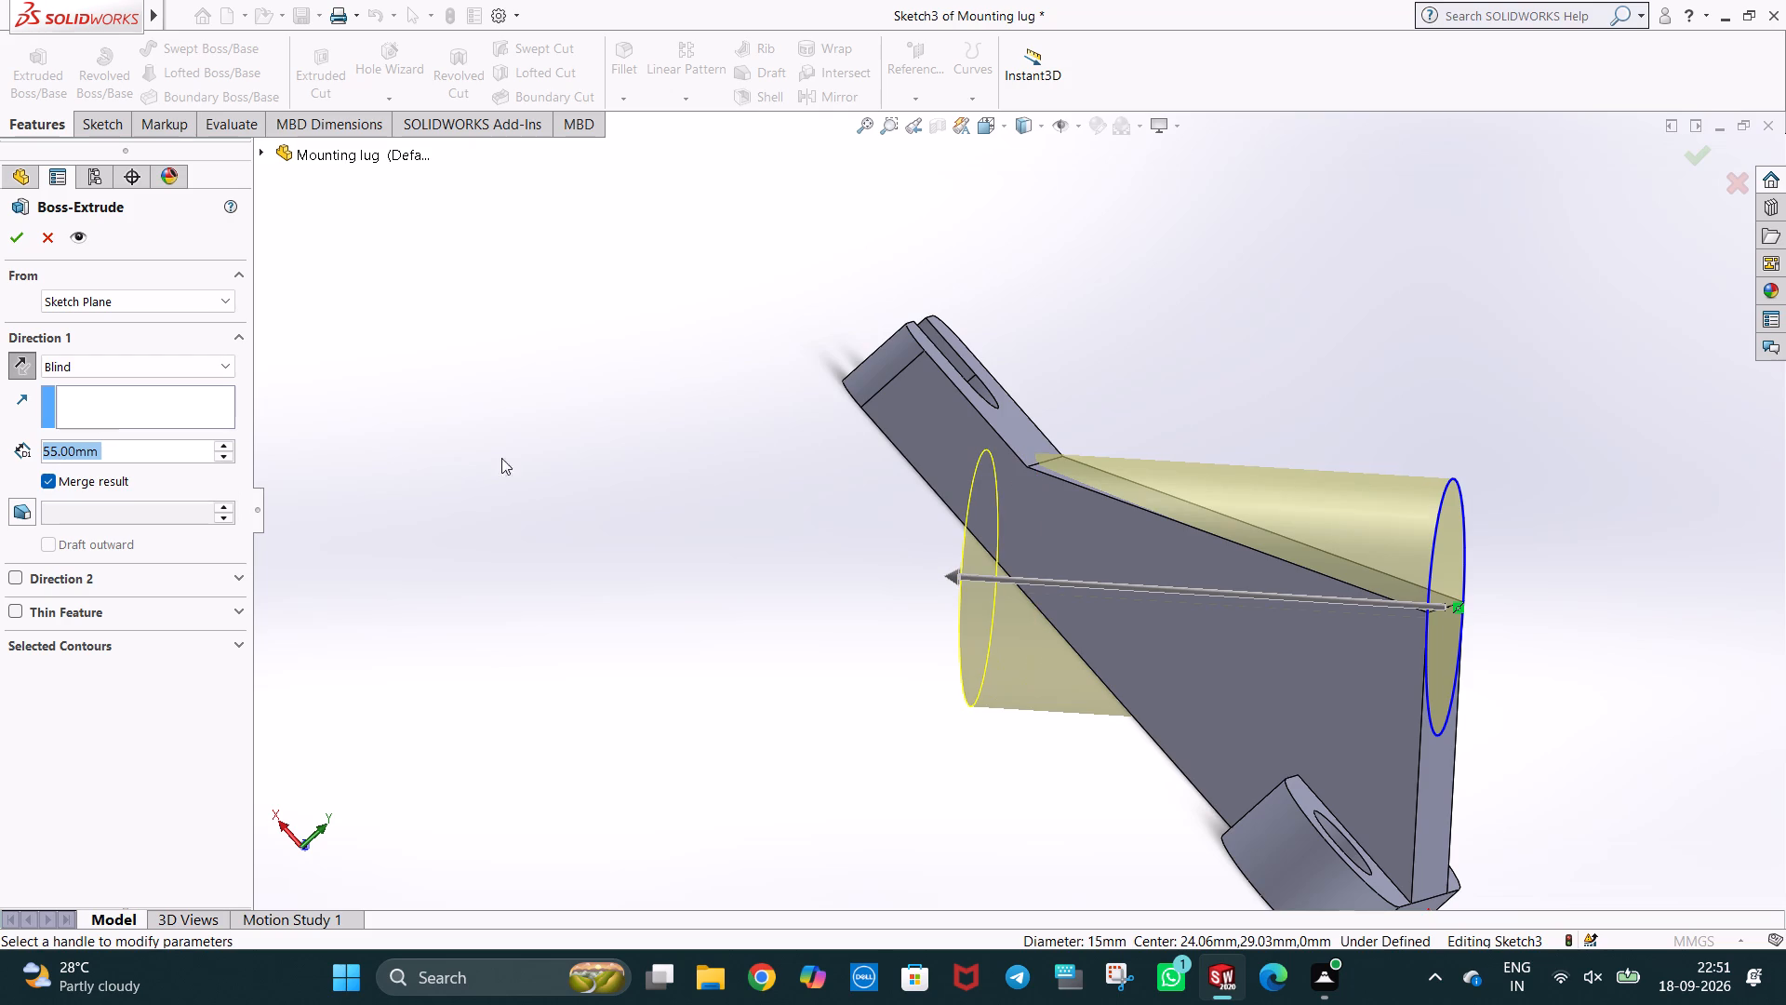
{"action": "middle_click_drag", "start_coordinate": [1081, 435], "coordinate": [928, 610]}
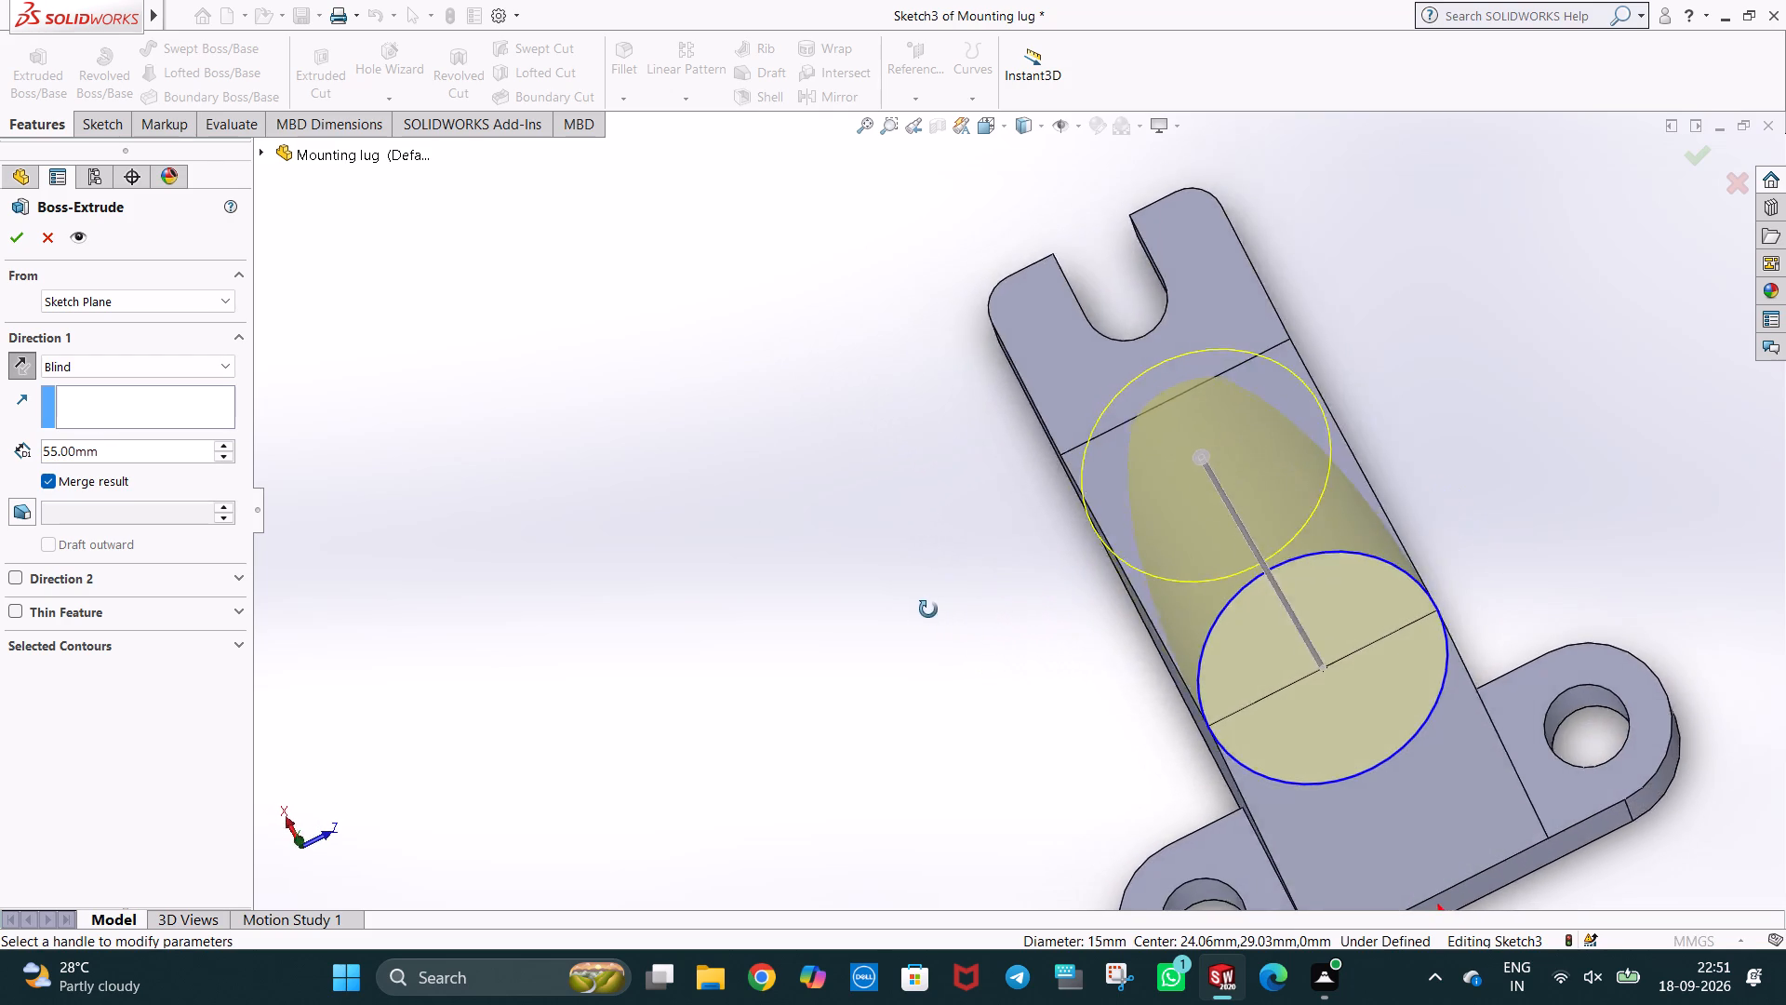
{"action": "middle_click_drag", "start_coordinate": [928, 610], "coordinate": [1088, 554]}
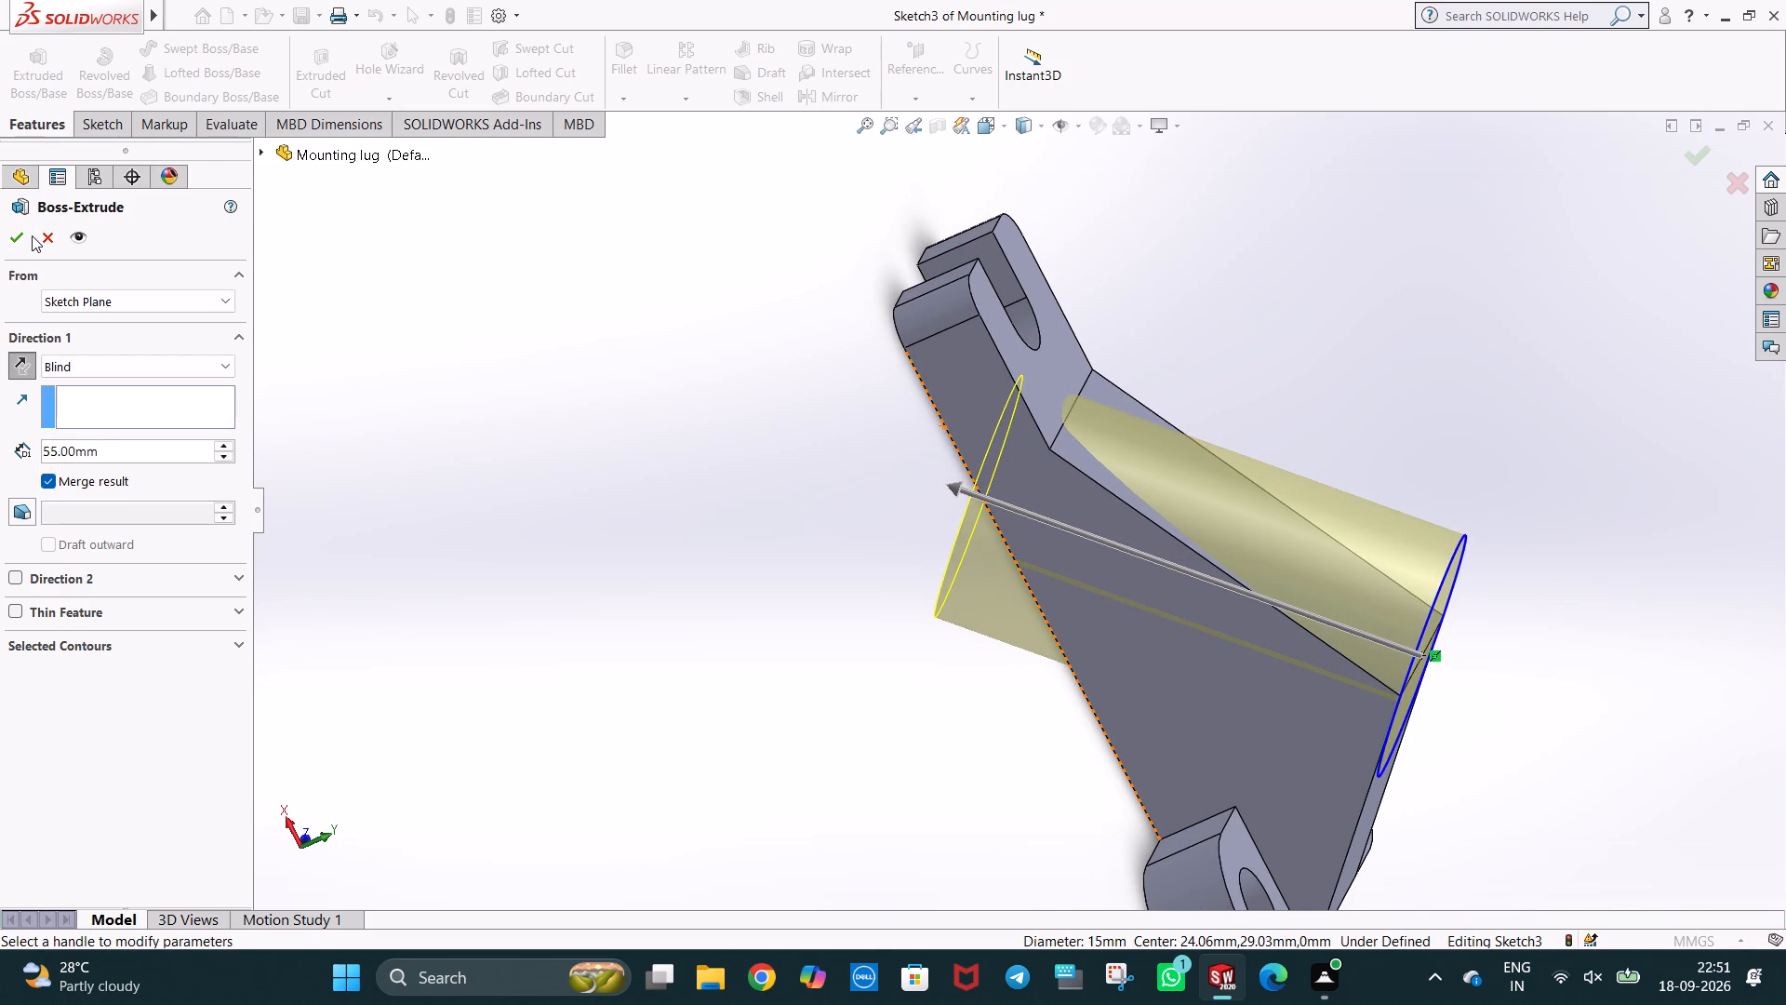
{"action": "left_click", "coordinate": [23, 235]}
Examine the new cylindrical boss from above, from below and from both ends, including where it passes through the arm's underside.
{"action": "middle_click_drag", "start_coordinate": [1135, 624], "coordinate": [1100, 486]}
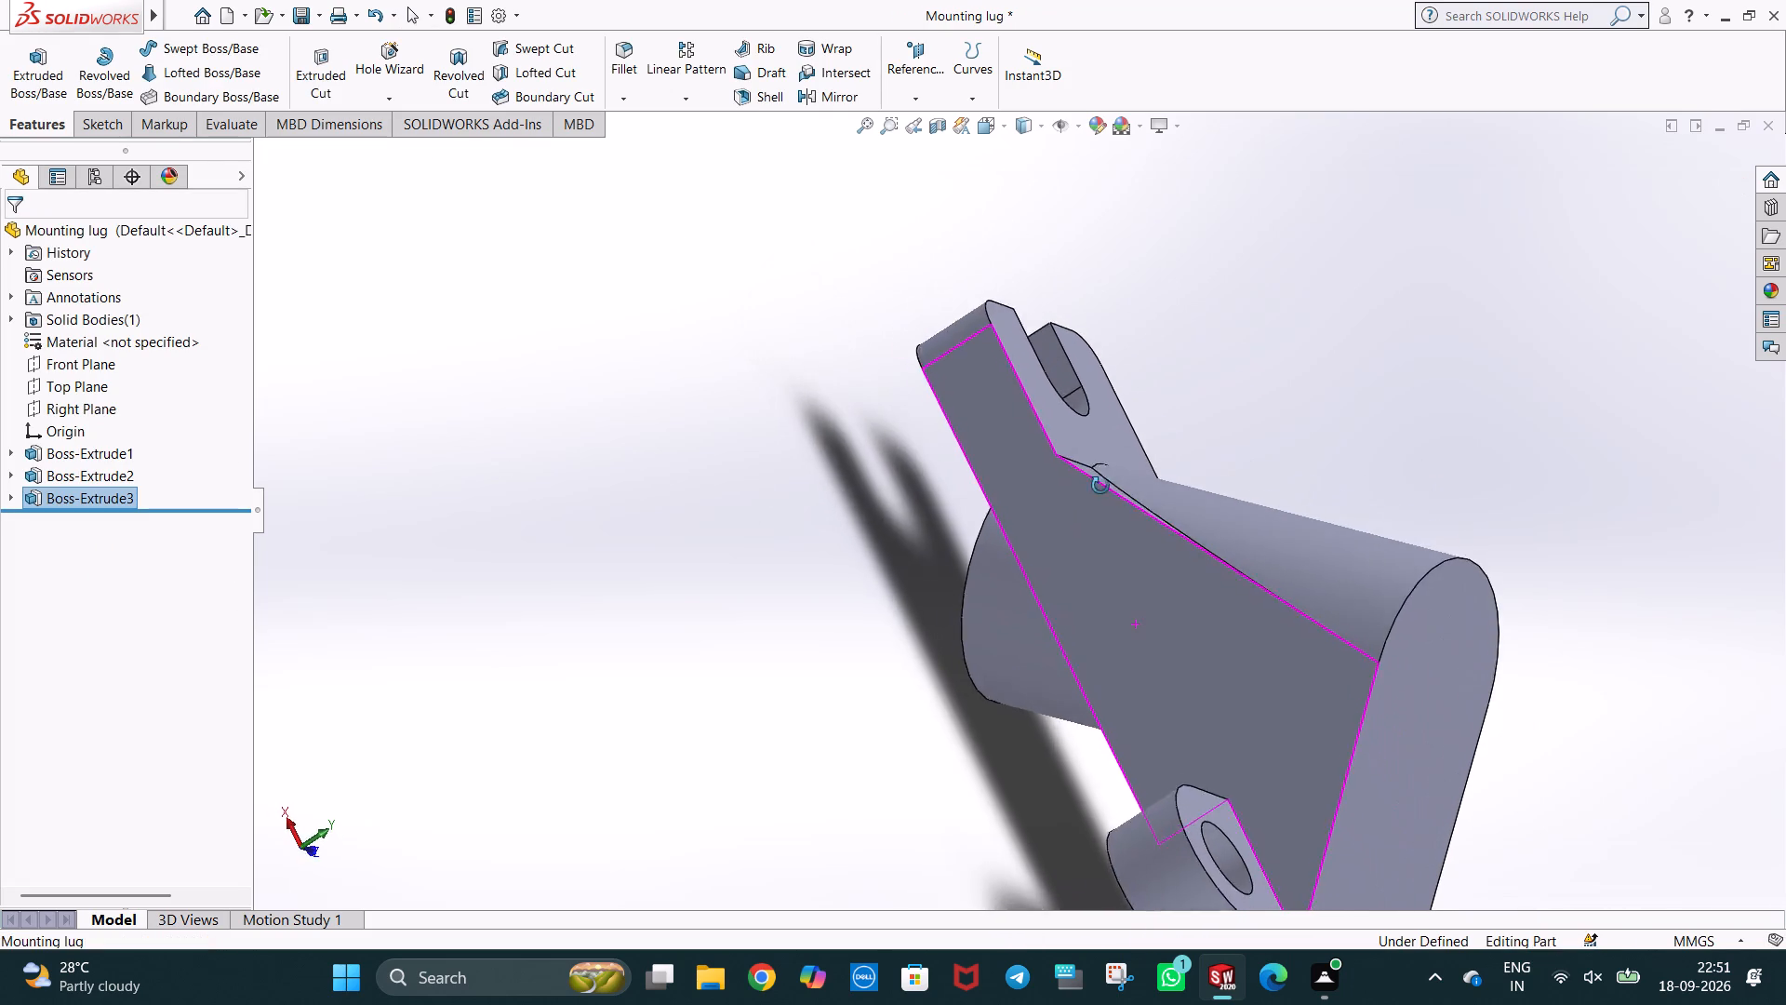
{"action": "middle_click_drag", "start_coordinate": [1100, 486], "coordinate": [1029, 587]}
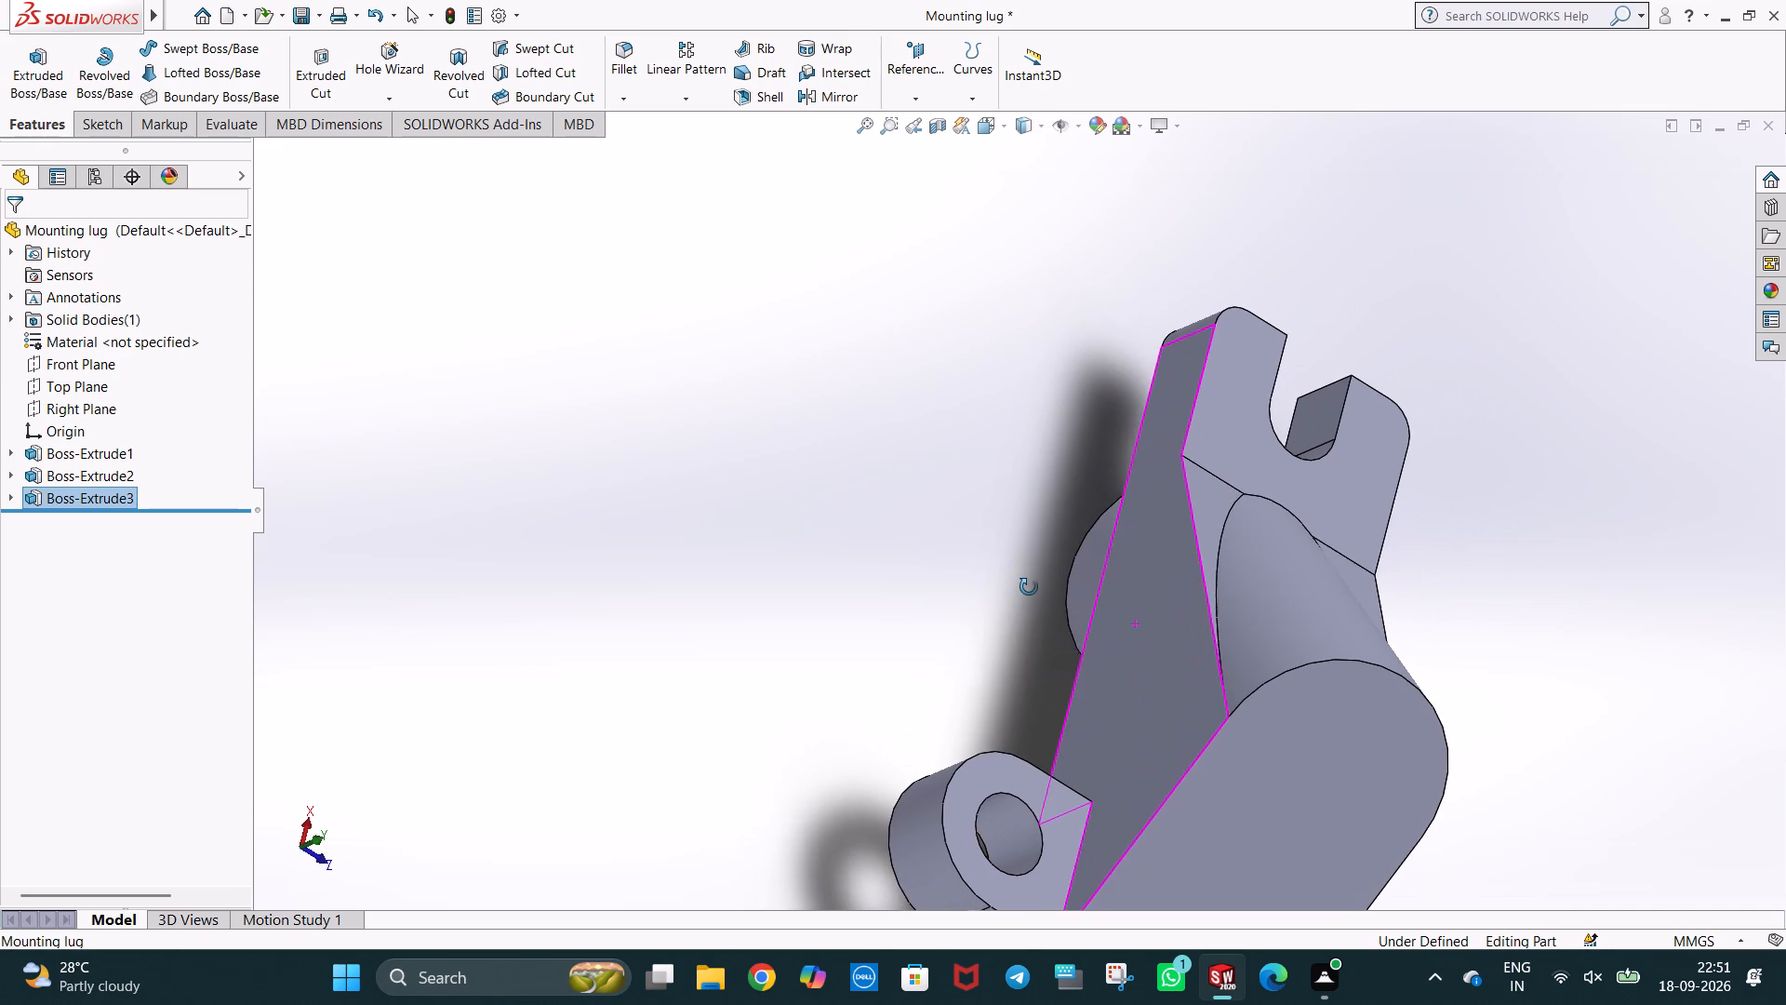
{"action": "middle_click_drag", "start_coordinate": [1029, 587], "coordinate": [1030, 587]}
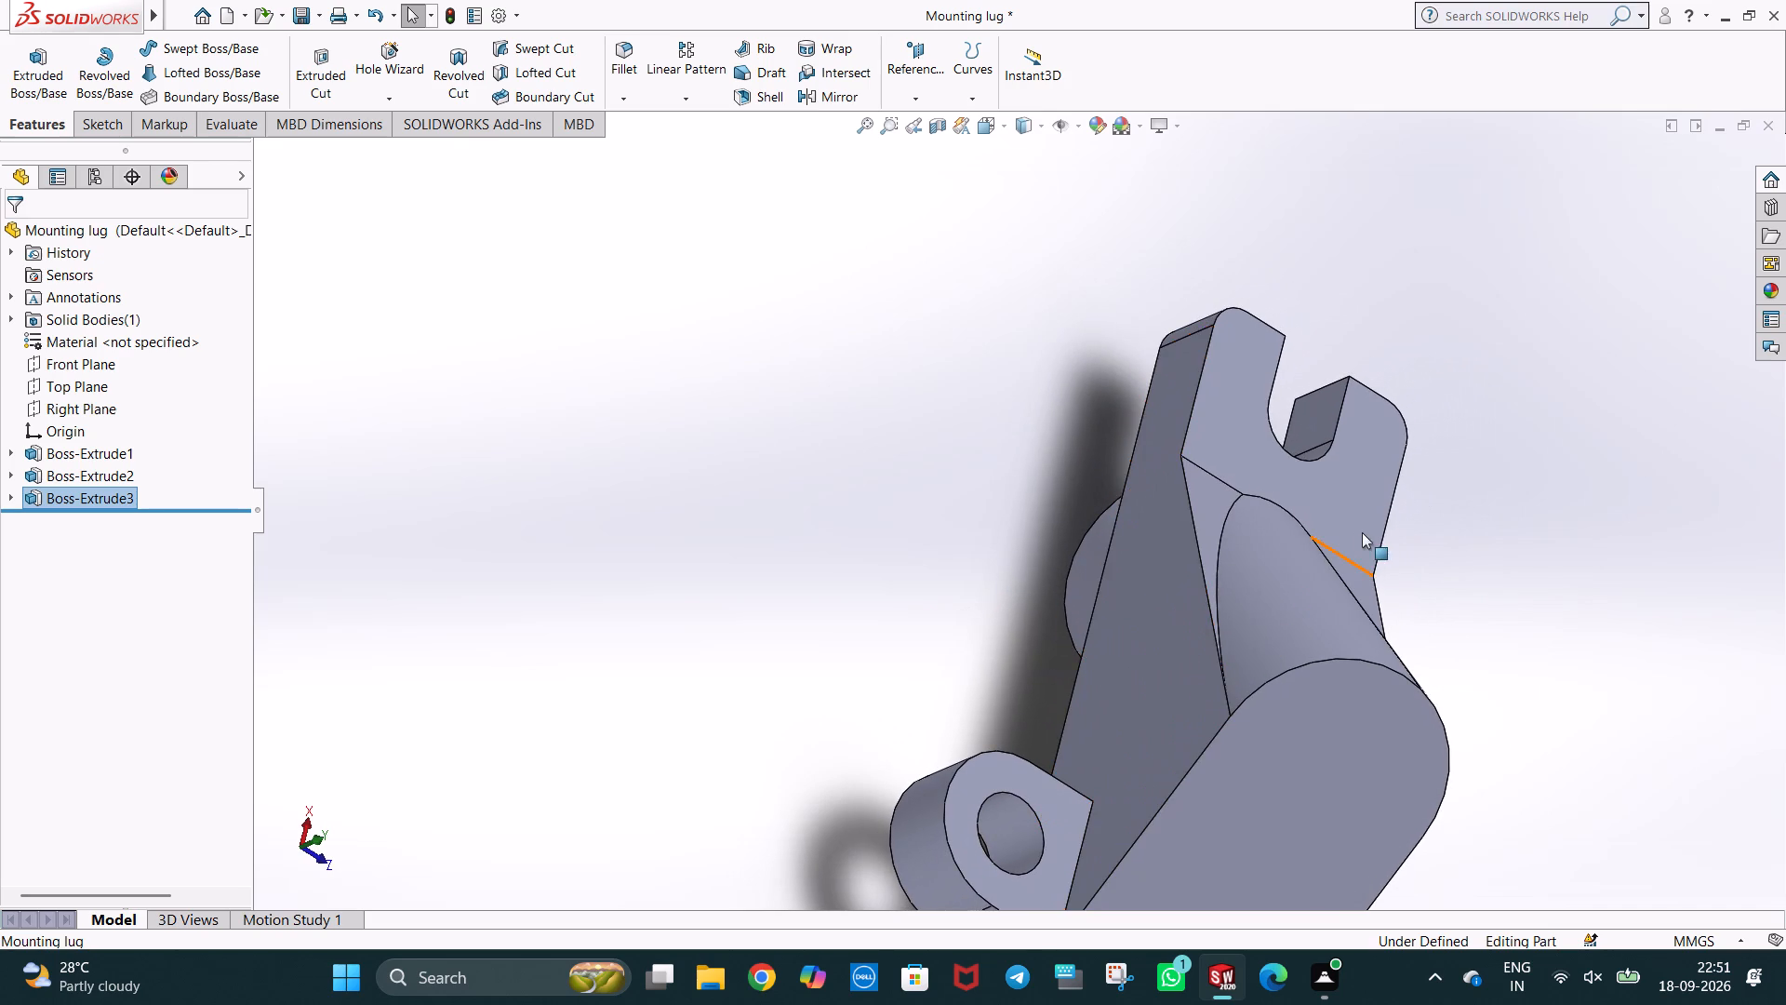
{"action": "middle_click_drag", "start_coordinate": [1363, 532], "coordinate": [1345, 485]}
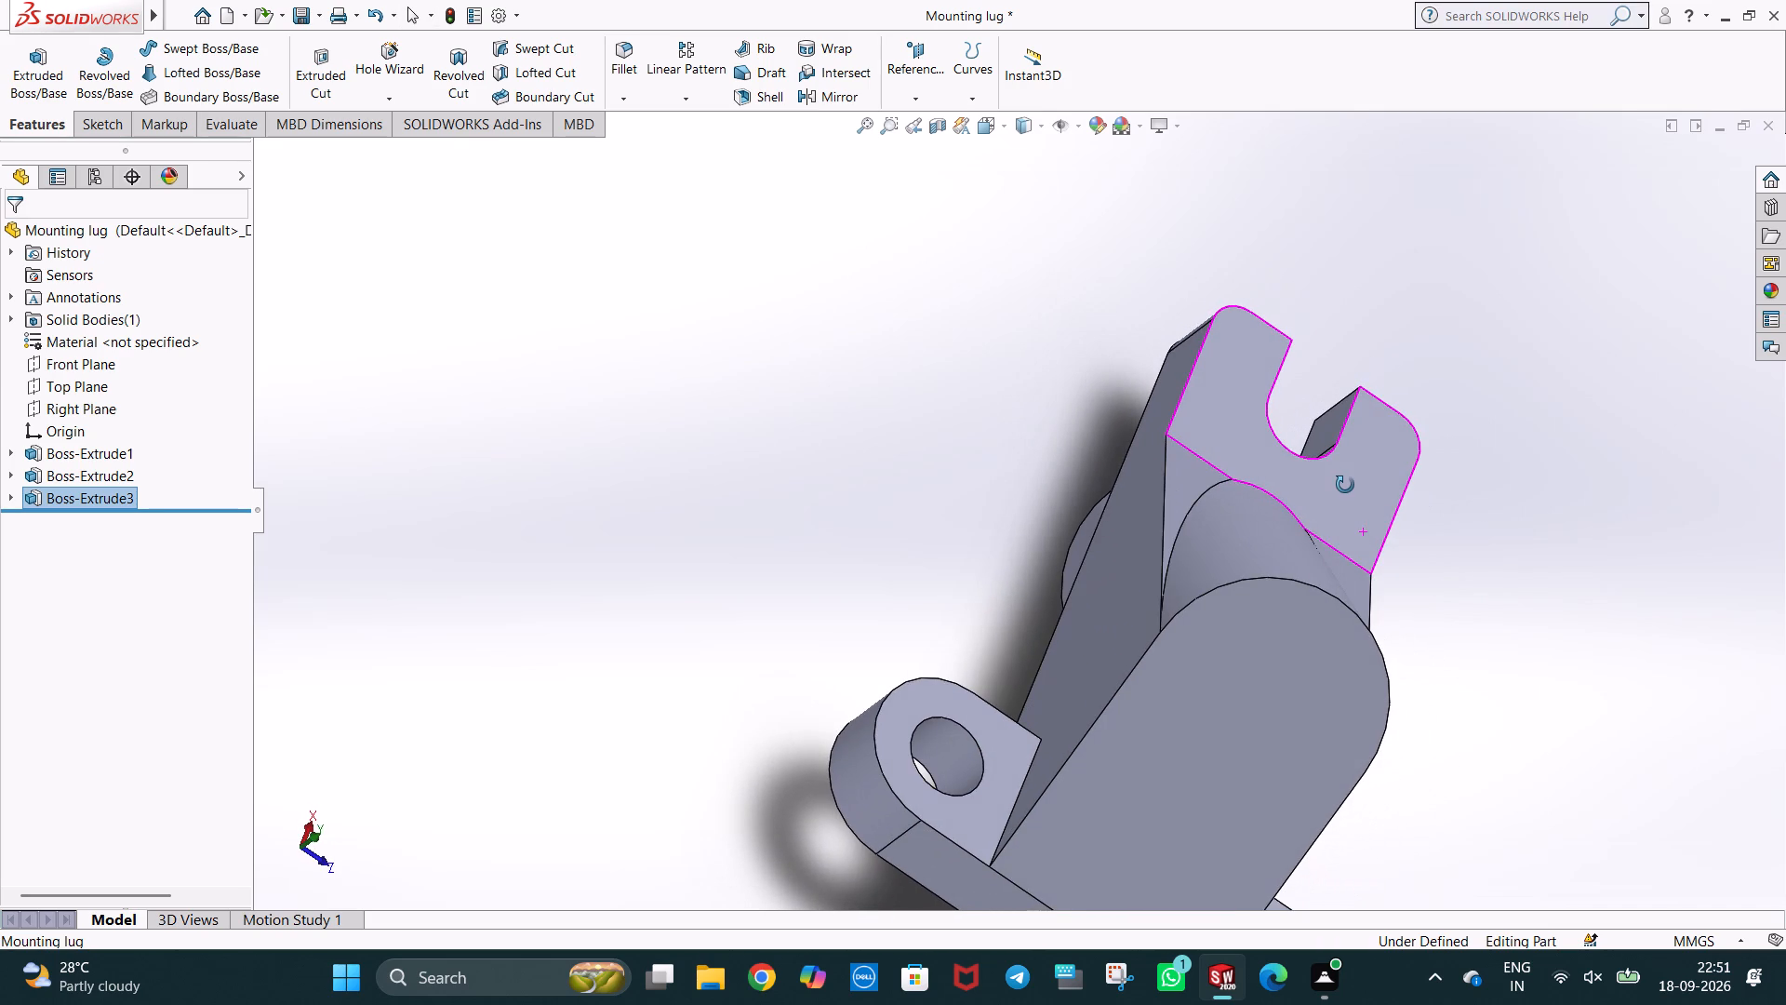
{"action": "middle_click_drag", "start_coordinate": [1345, 485], "coordinate": [1347, 479]}
{"action": "key", "text": "ctrl+7"}
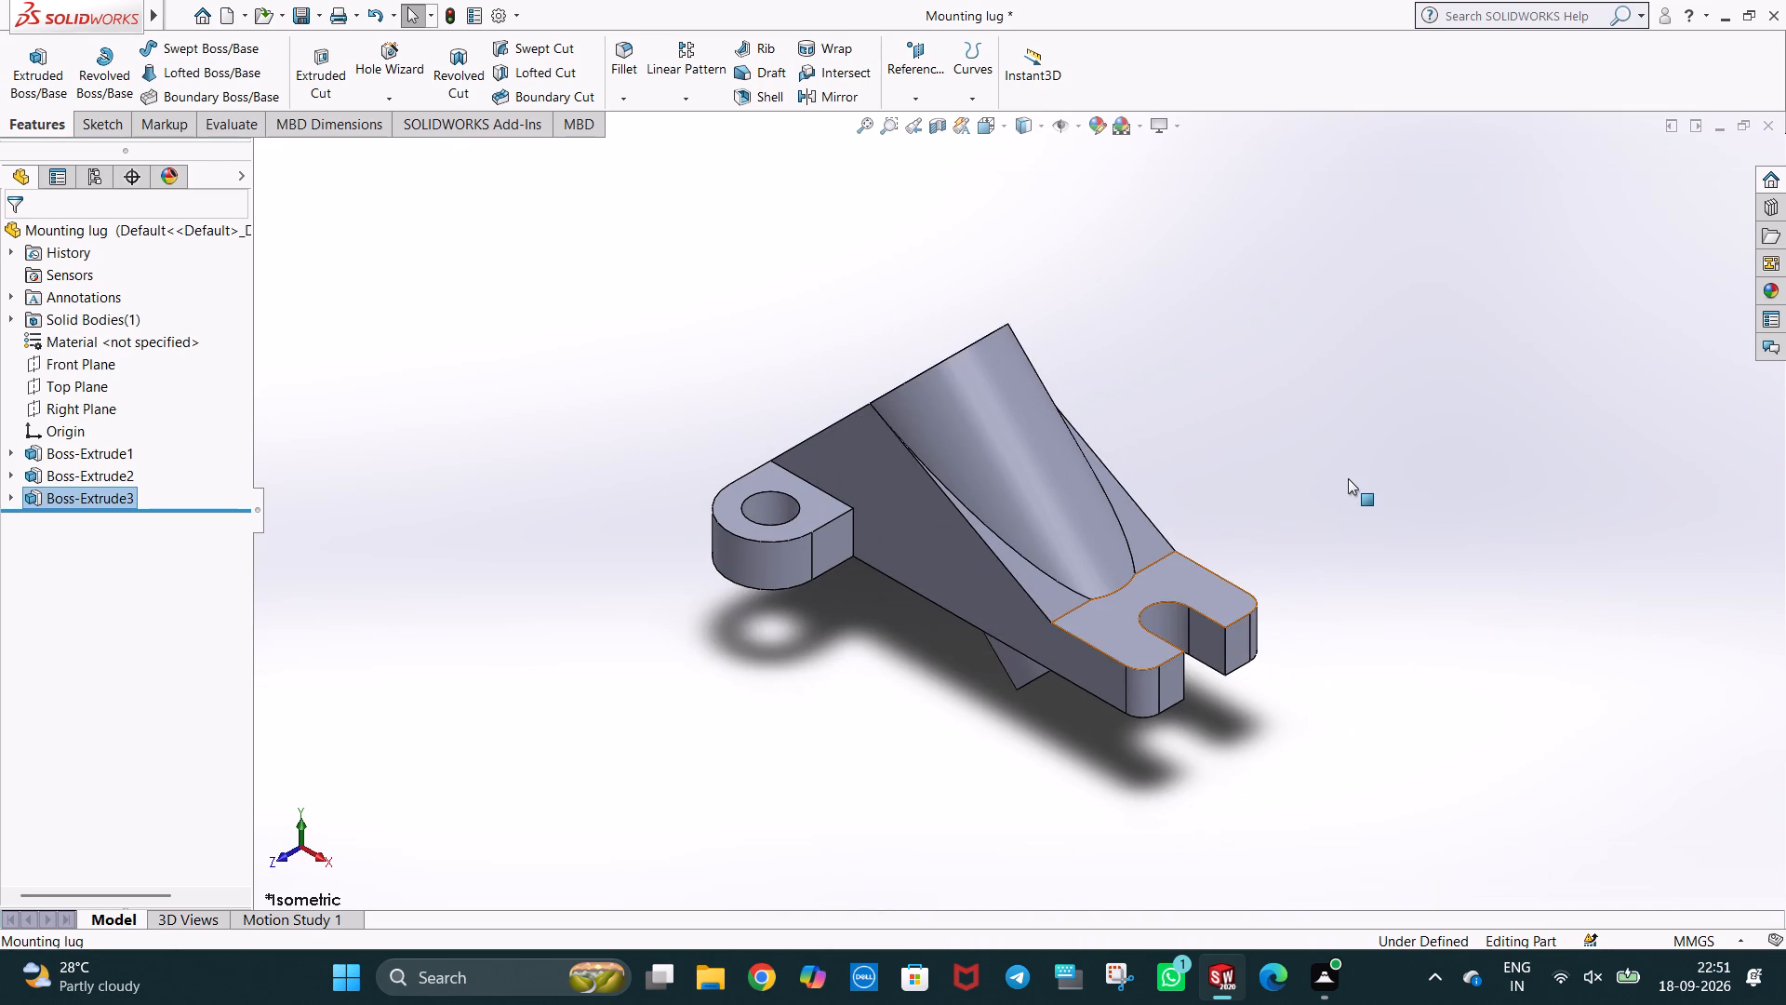
{"action": "middle_click_drag", "start_coordinate": [1034, 717], "coordinate": [1484, 676]}
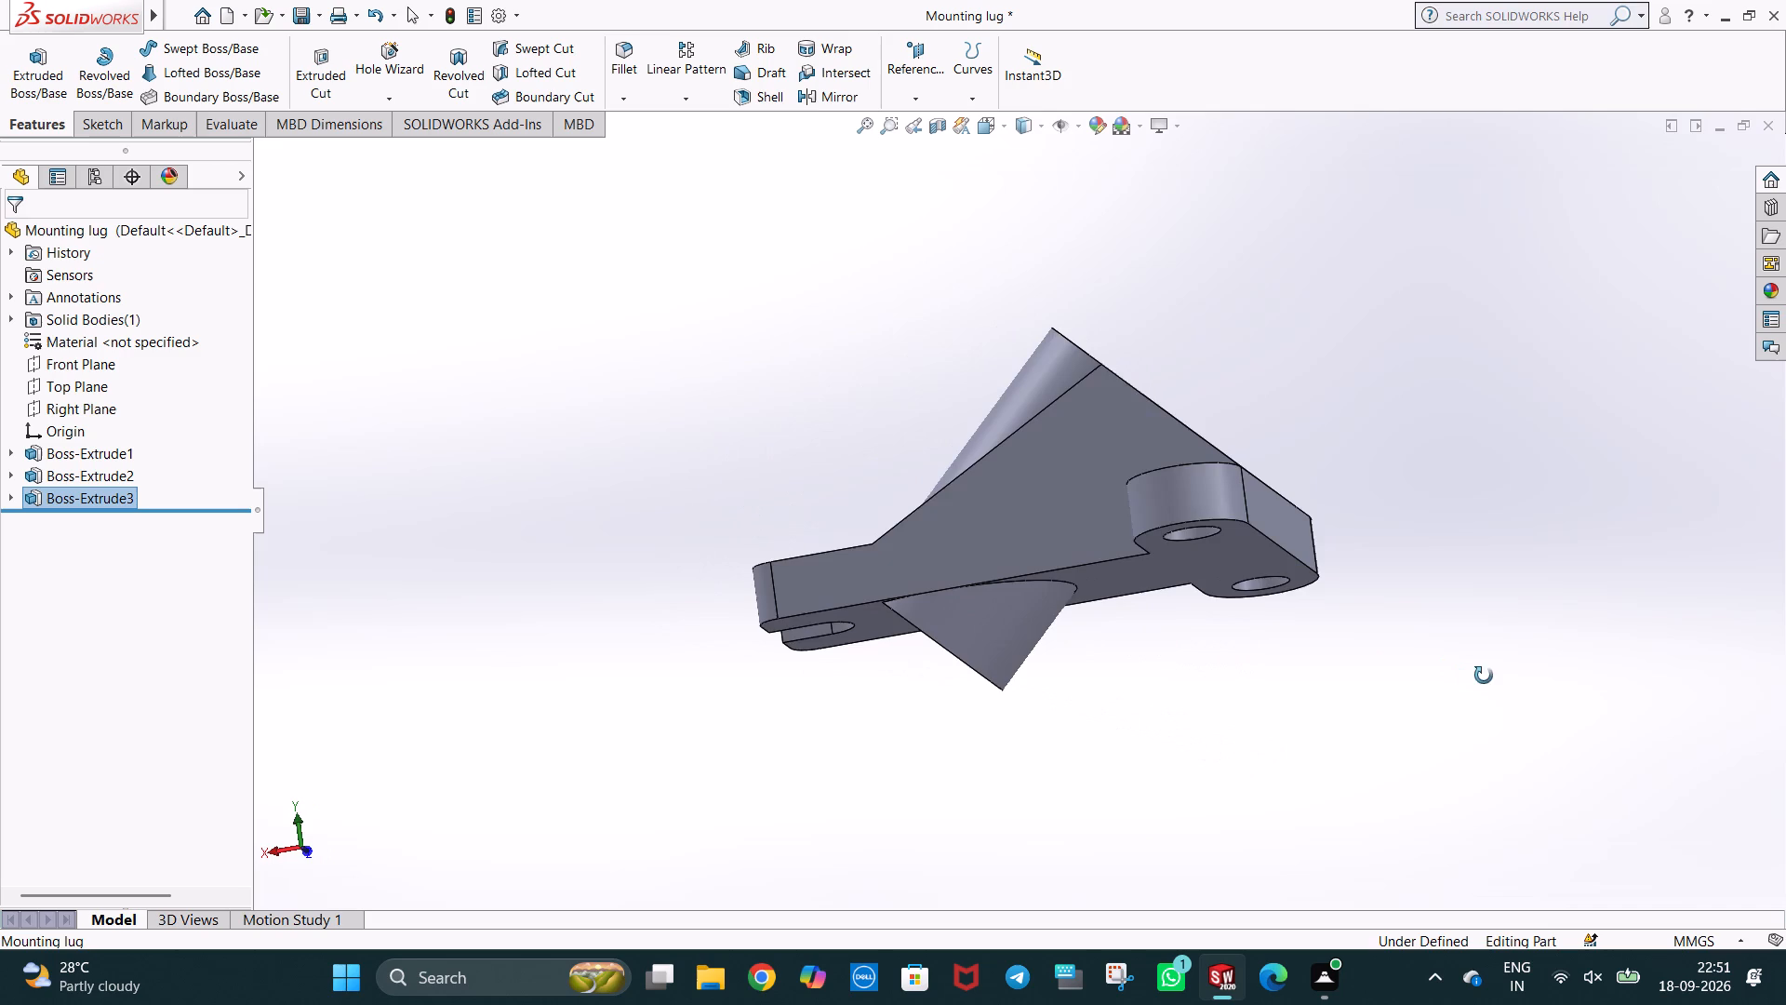
{"action": "middle_click_drag", "start_coordinate": [1484, 676], "coordinate": [1481, 669]}
{"action": "middle_click_drag", "start_coordinate": [729, 357], "coordinate": [806, 533]}
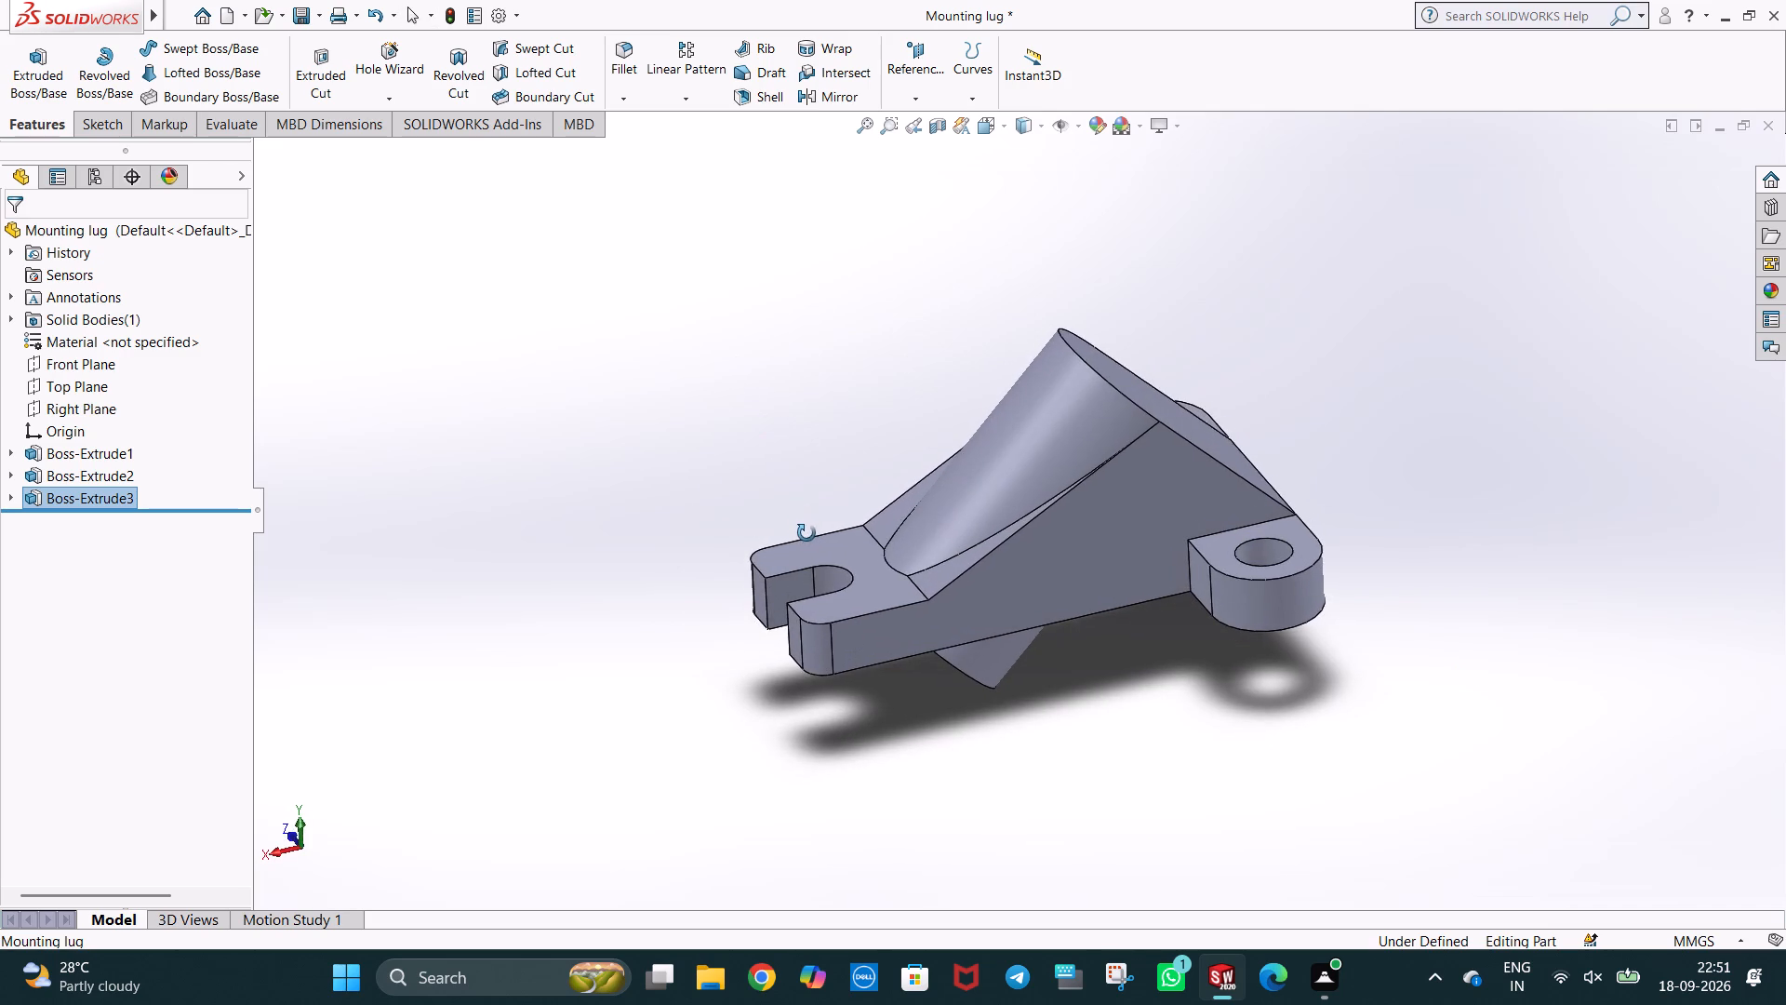
{"action": "middle_click_drag", "start_coordinate": [806, 533], "coordinate": [700, 549]}
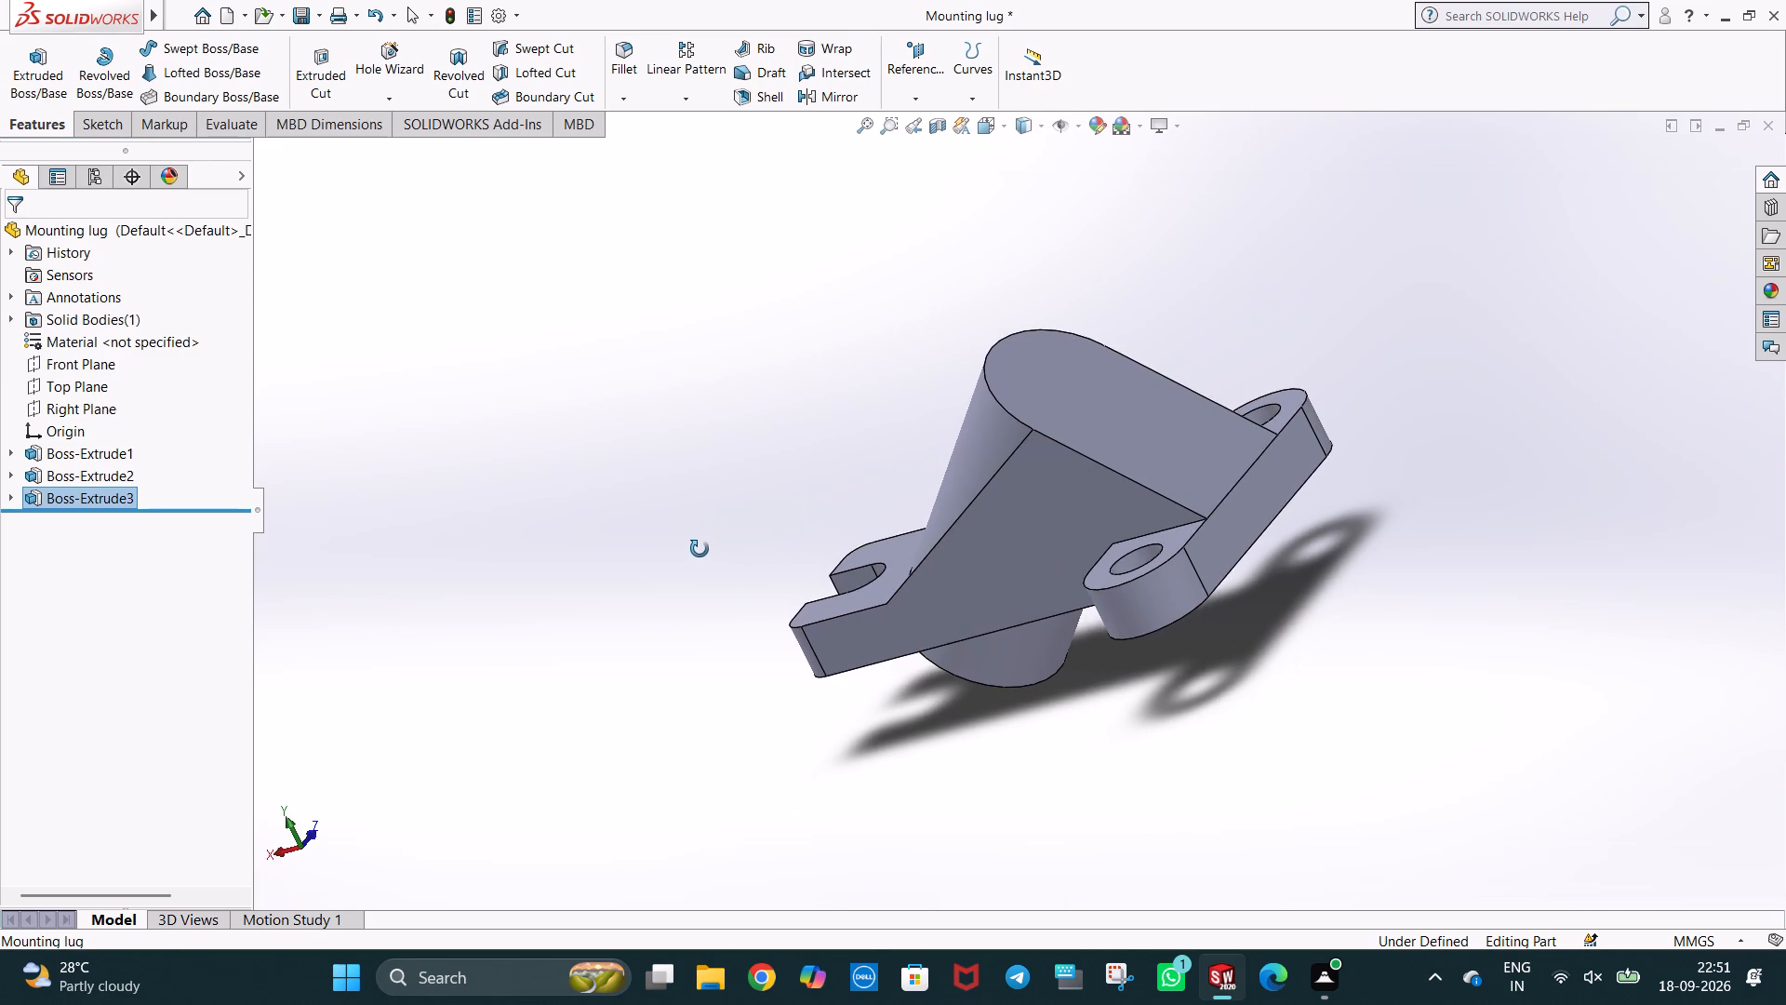
{"action": "middle_click_drag", "start_coordinate": [700, 549], "coordinate": [699, 544]}
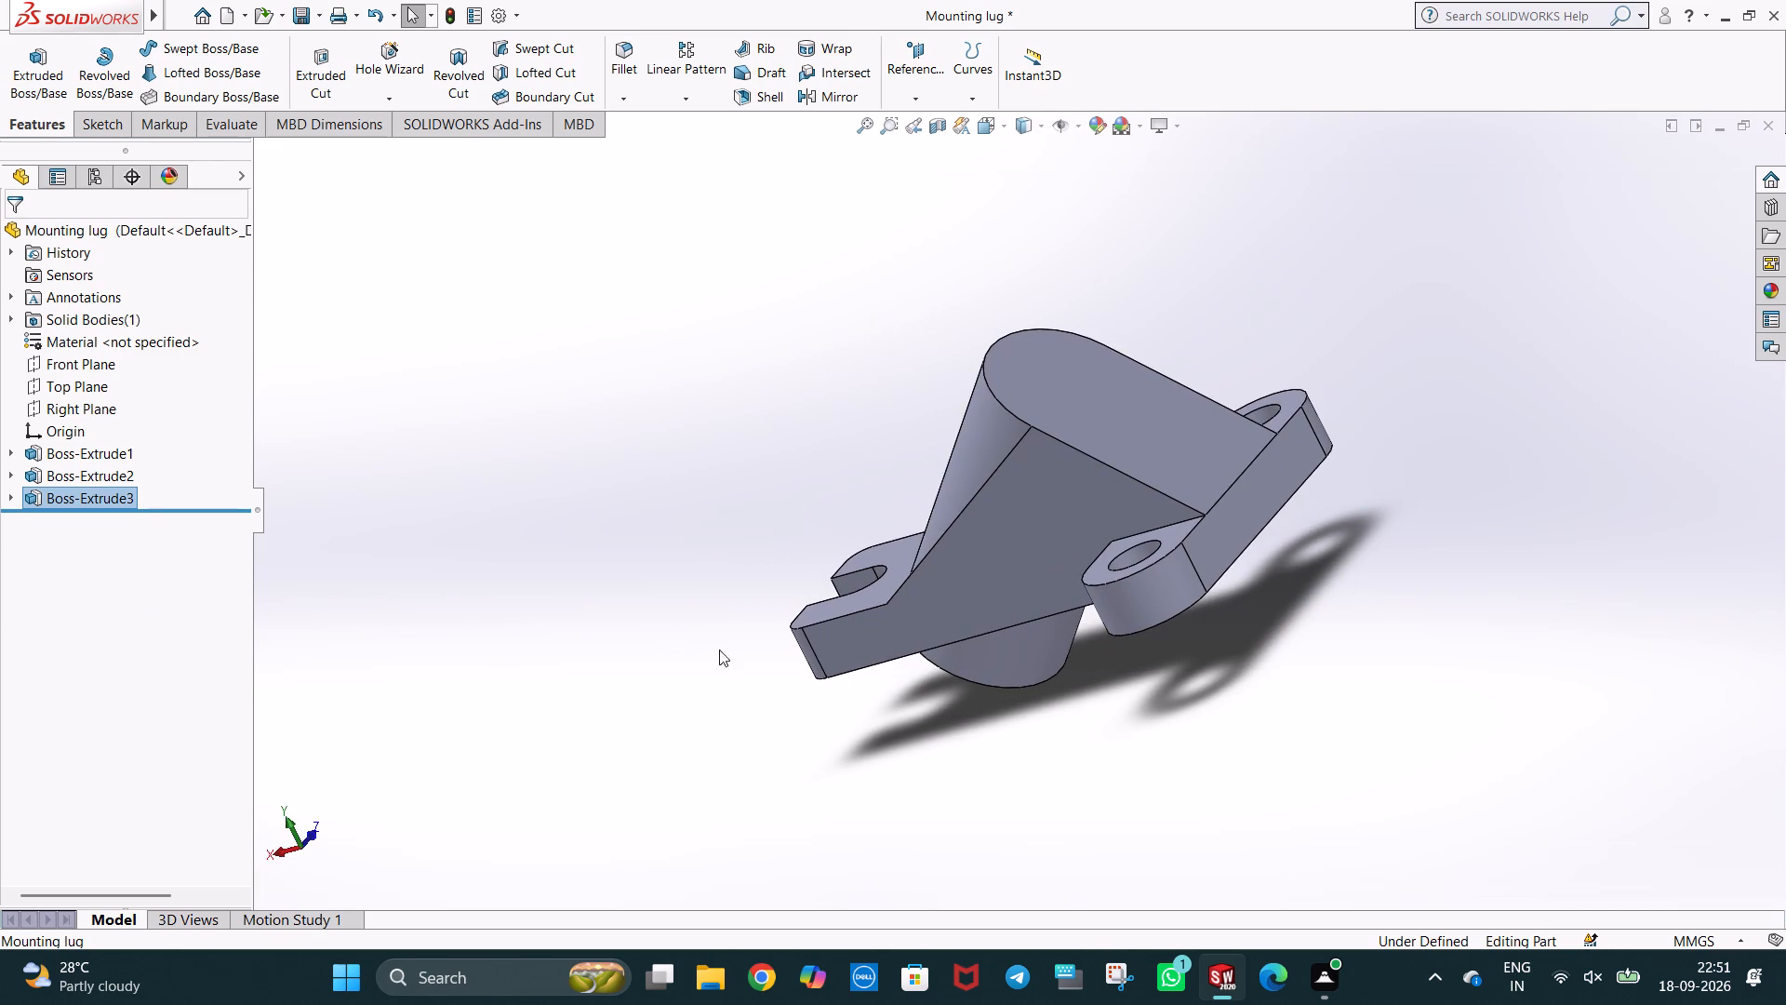
Inspect the angled cylinder's junction with the triangular boss and its protrusion below the arm from the sides, isometric view and underside.
{"action": "middle_click_drag", "start_coordinate": [1092, 705], "coordinate": [1180, 657]}
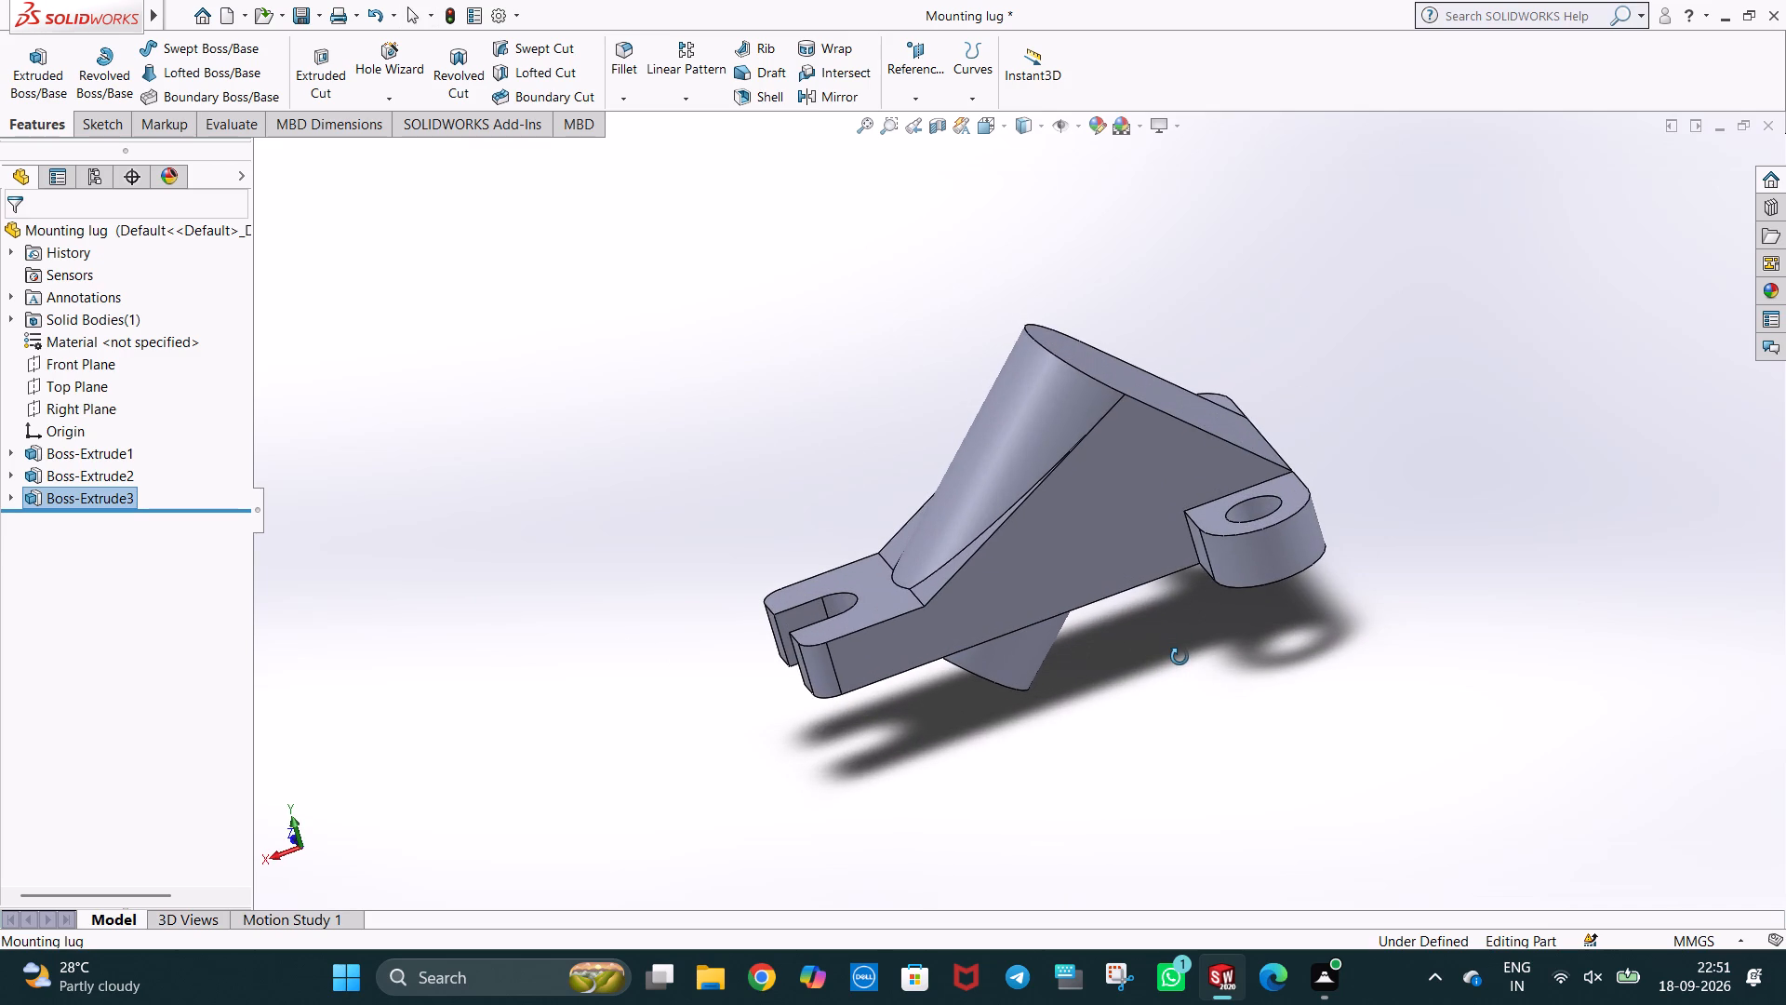
{"action": "middle_click_drag", "start_coordinate": [1180, 657], "coordinate": [1169, 618]}
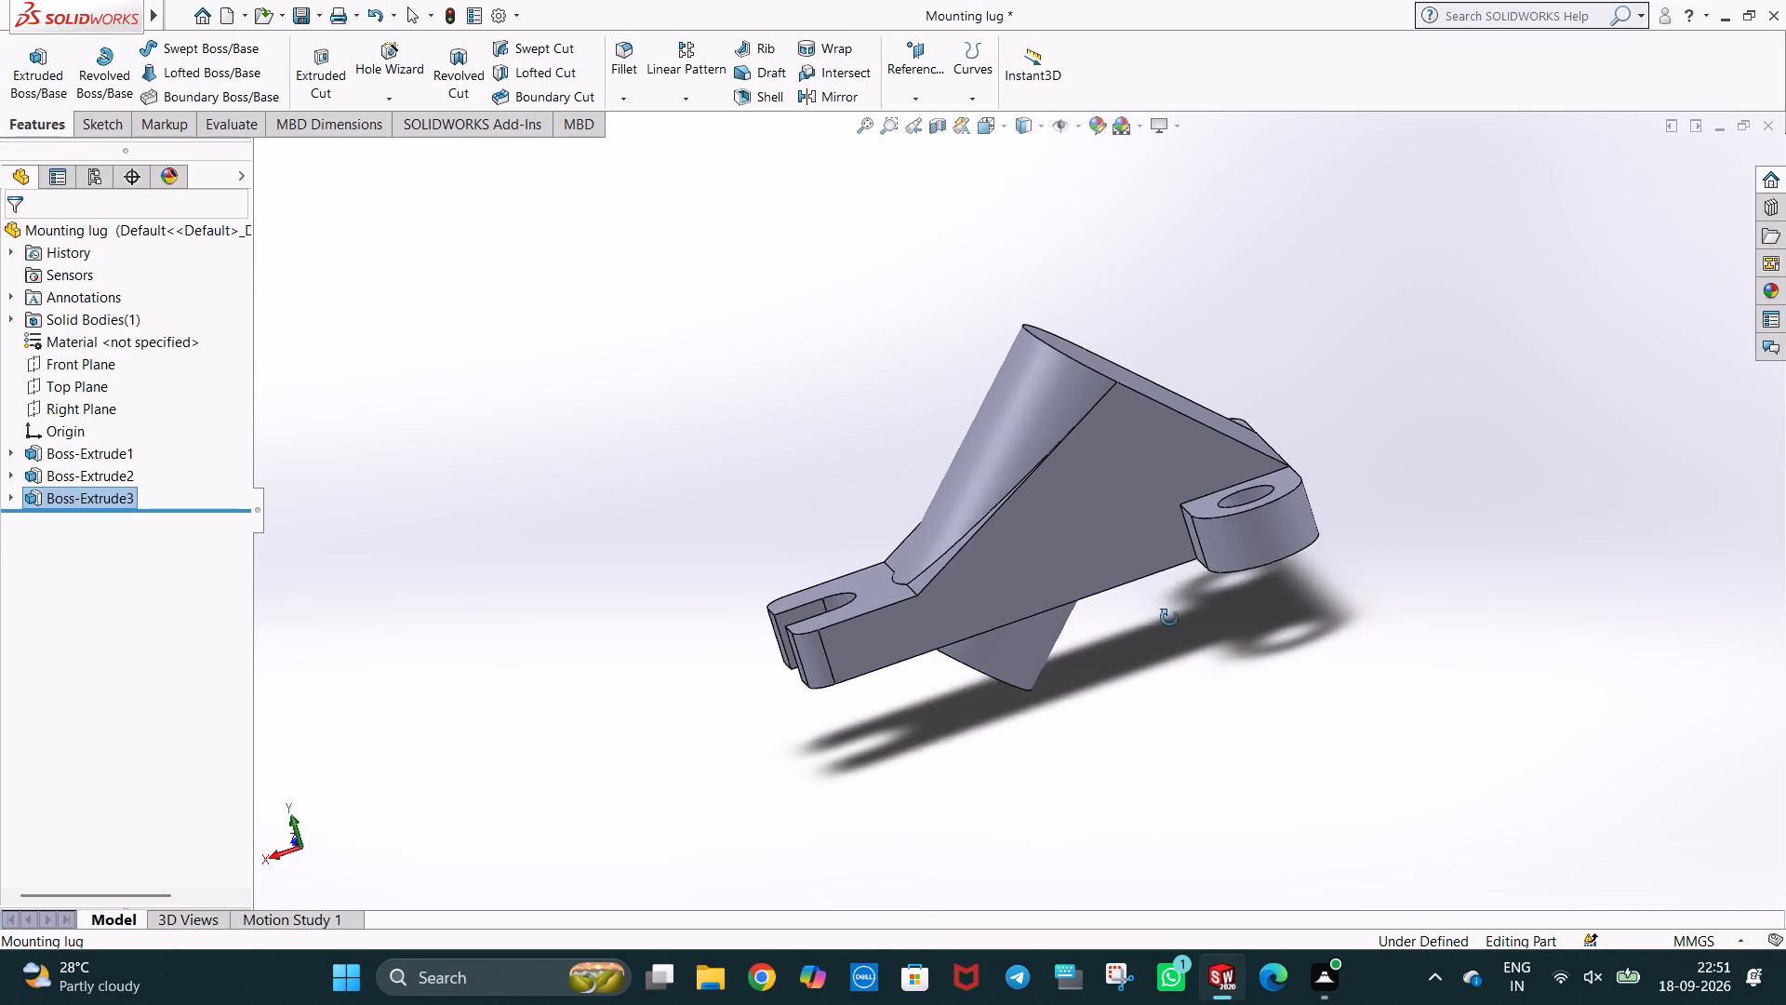
{"action": "middle_click_drag", "start_coordinate": [1169, 618], "coordinate": [1134, 638]}
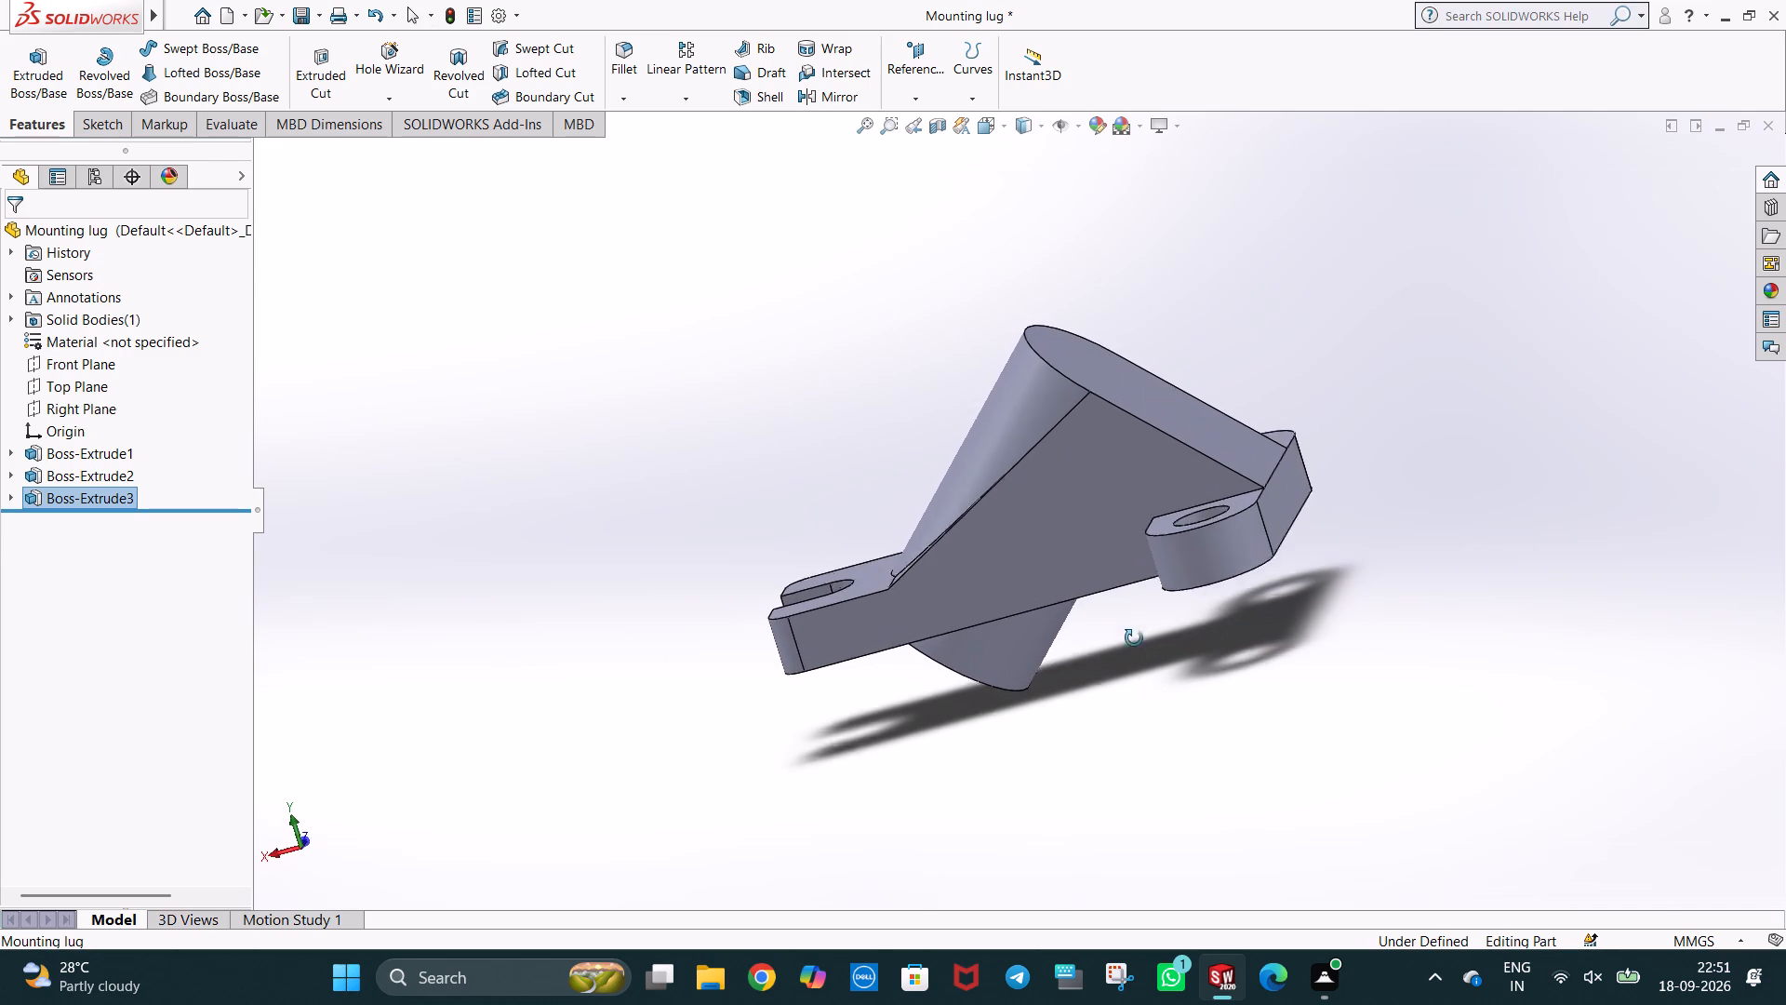
{"action": "middle_click_drag", "start_coordinate": [1134, 638], "coordinate": [1137, 642]}
{"action": "key", "text": "ctrl+7"}
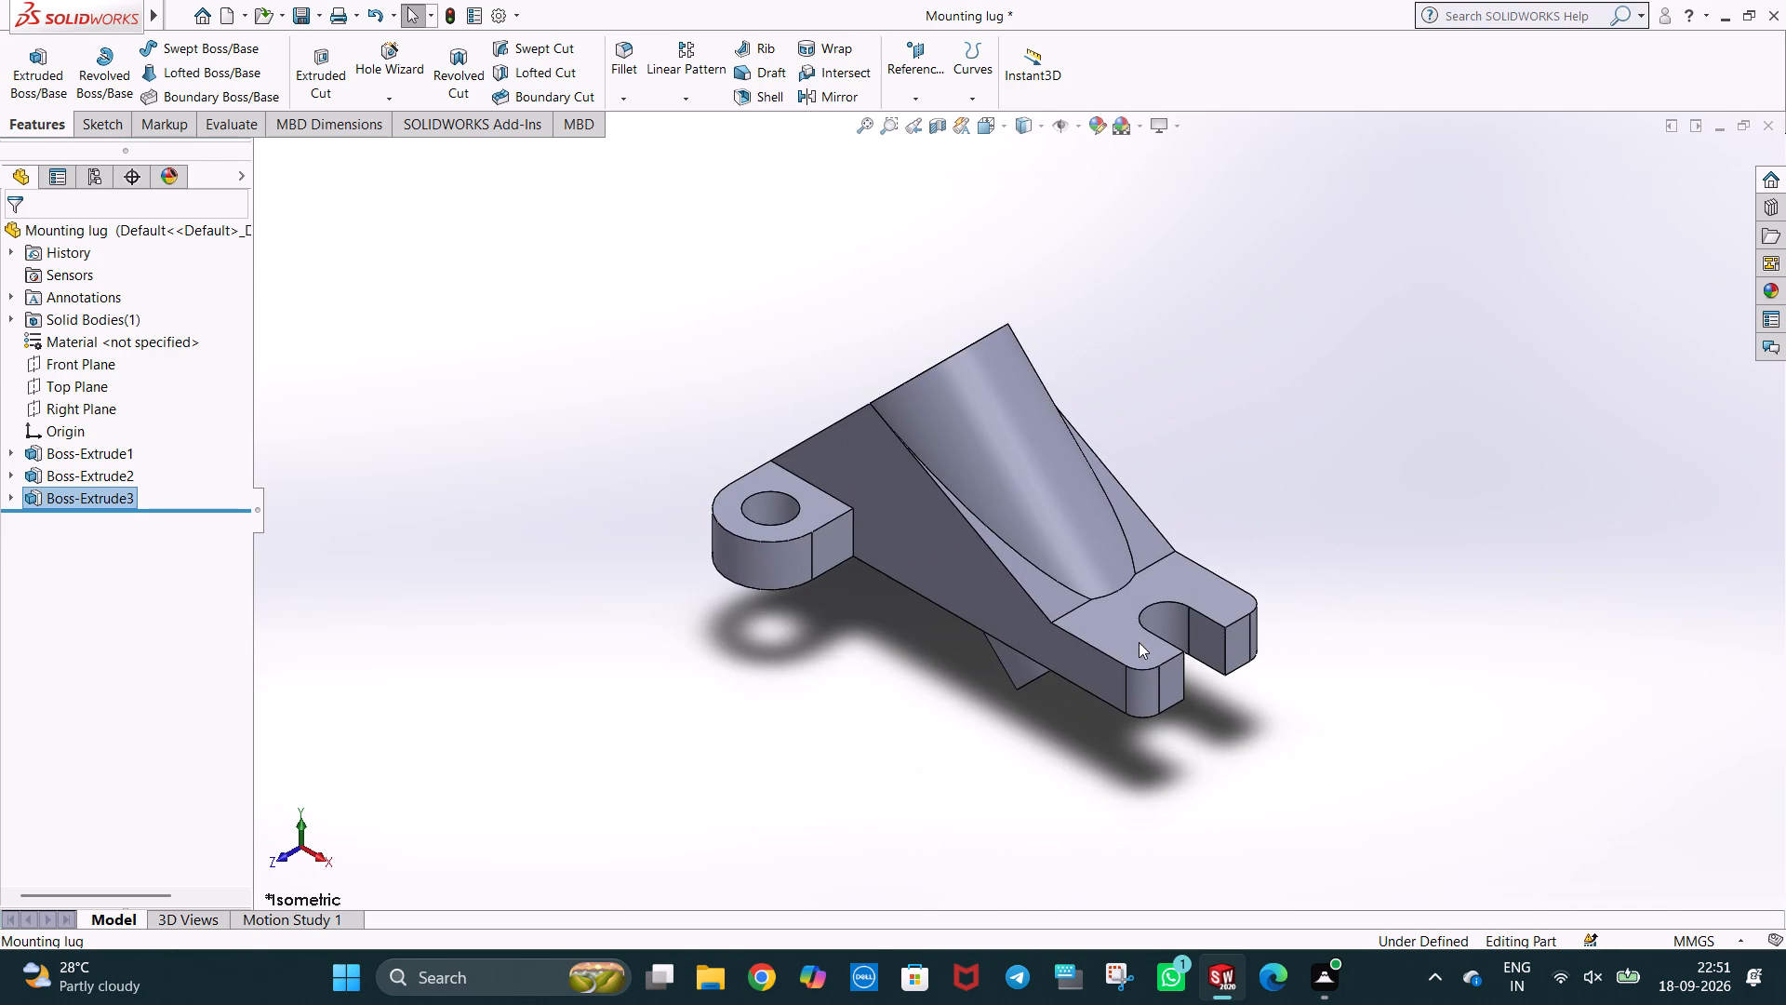
{"action": "middle_click_drag", "start_coordinate": [1220, 485], "coordinate": [866, 706]}
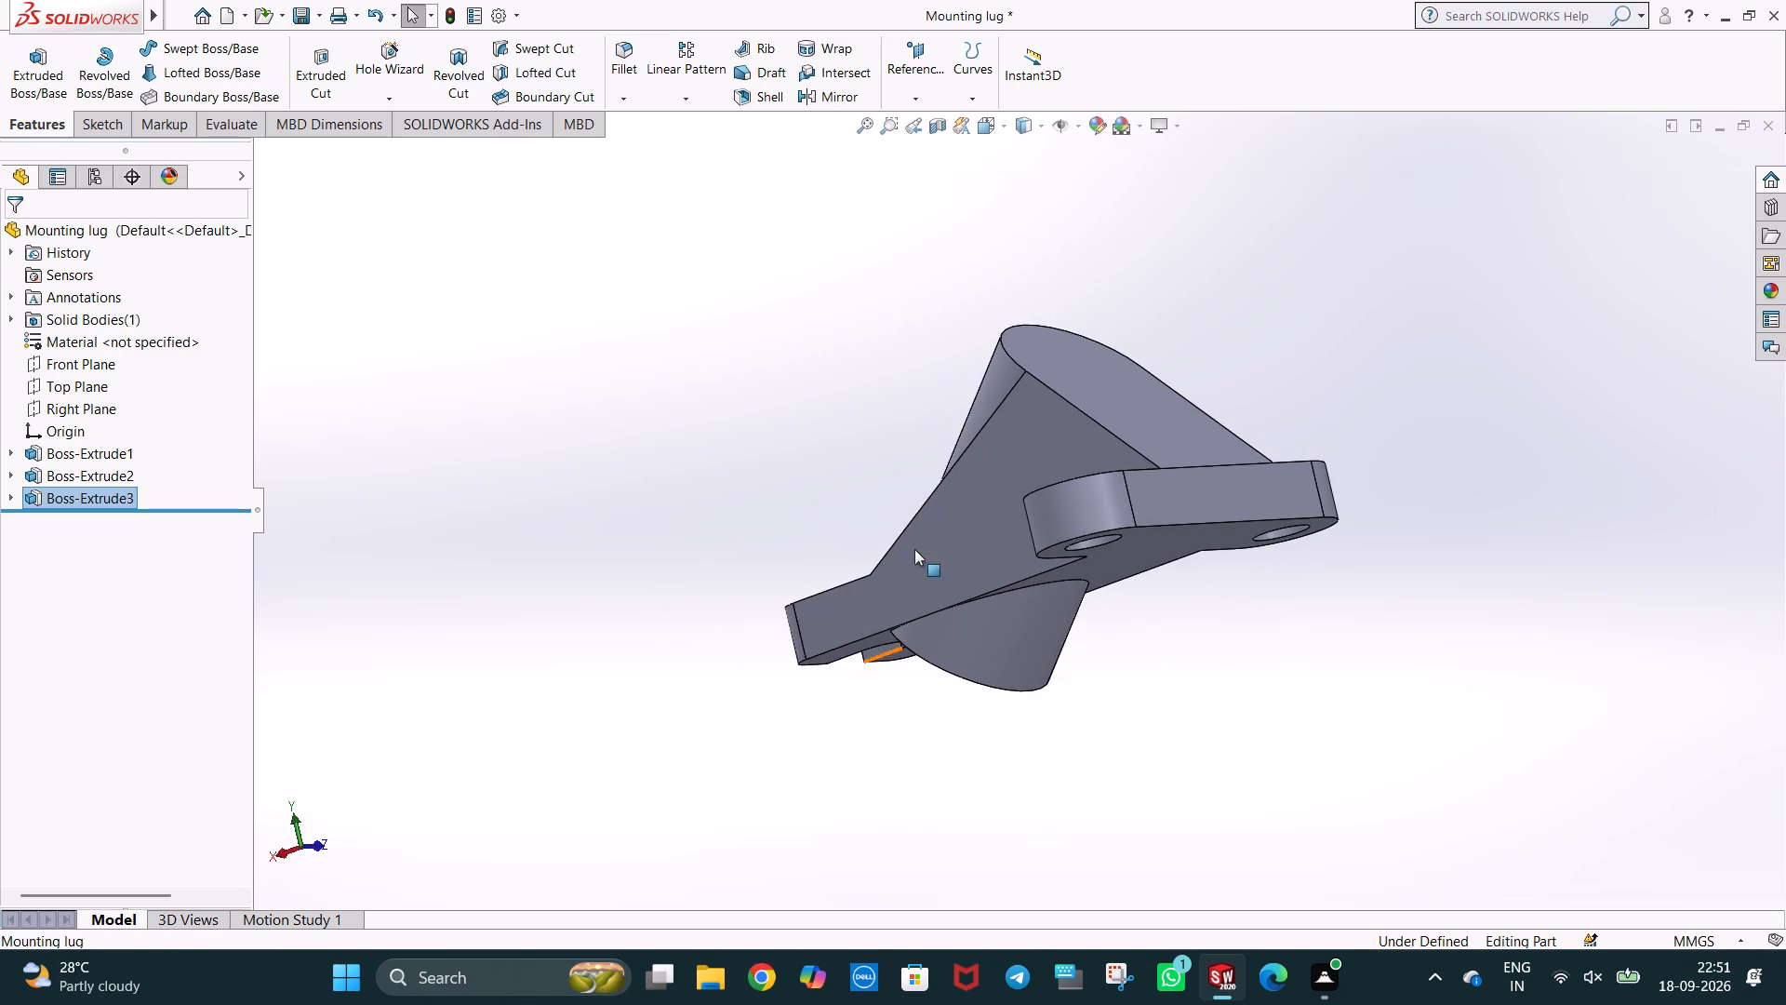
{"action": "middle_click_drag", "start_coordinate": [960, 372], "coordinate": [1020, 527]}
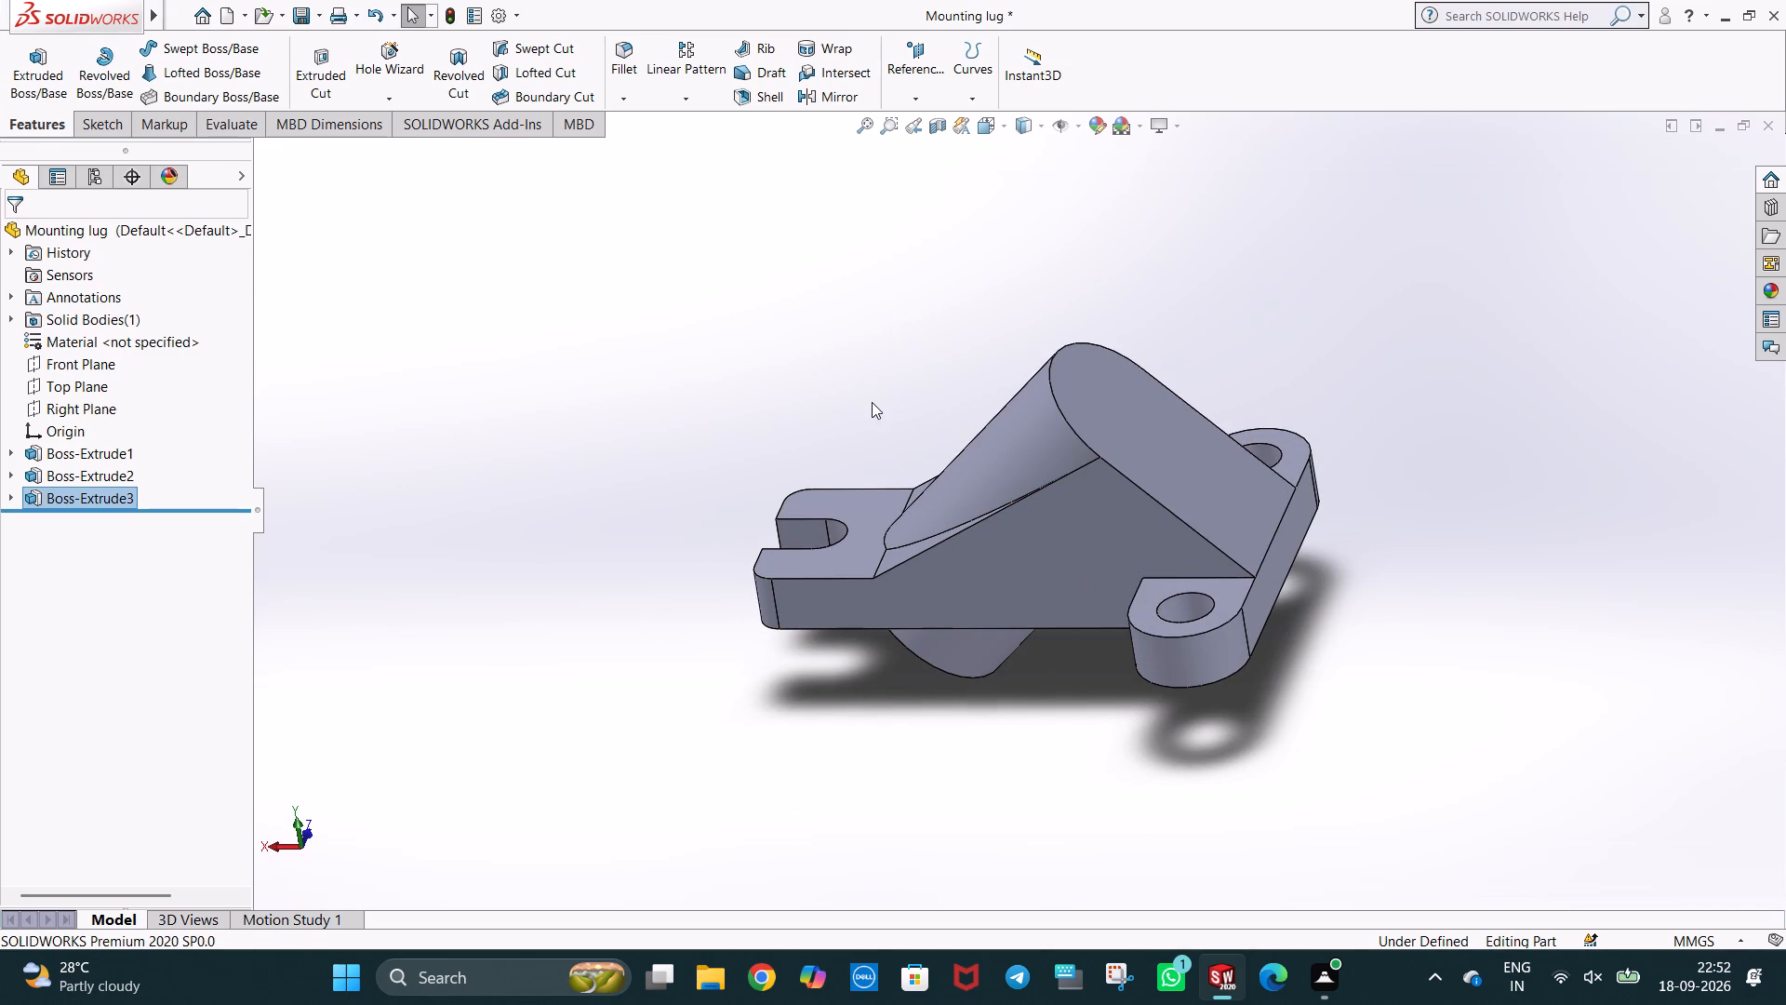
{"action": "middle_click_drag", "start_coordinate": [945, 495], "coordinate": [974, 552]}
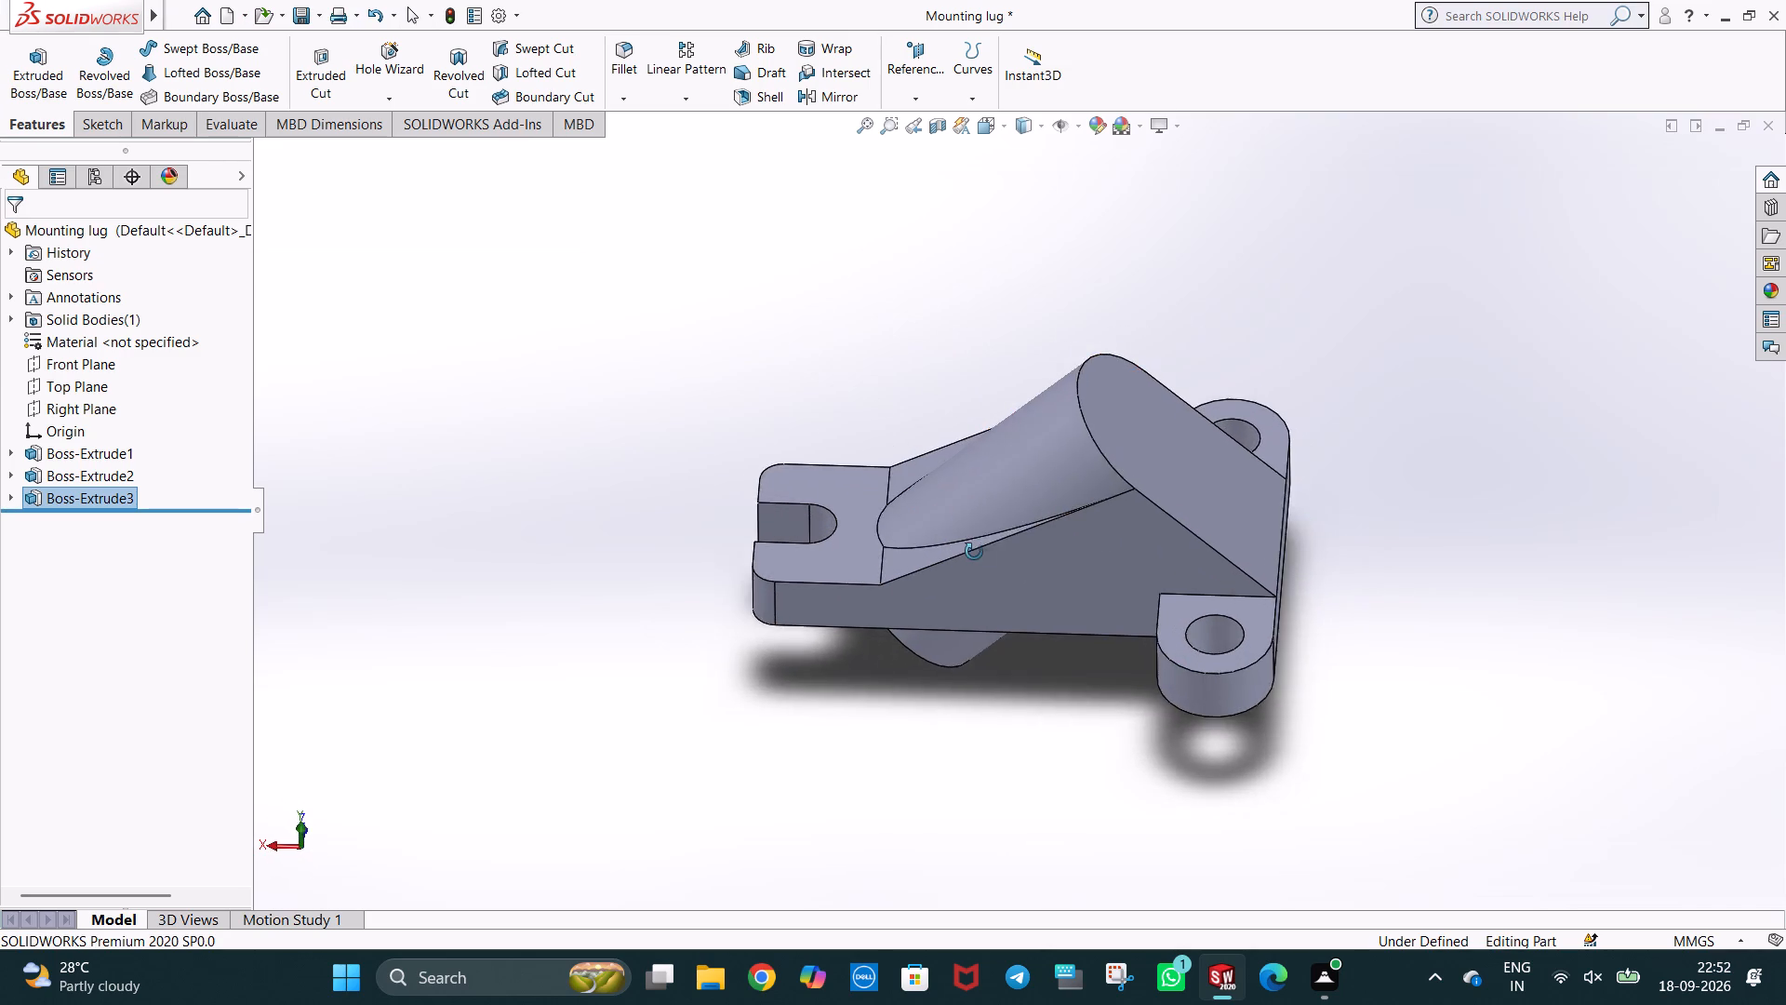
{"action": "middle_click_drag", "start_coordinate": [974, 552], "coordinate": [1028, 508]}
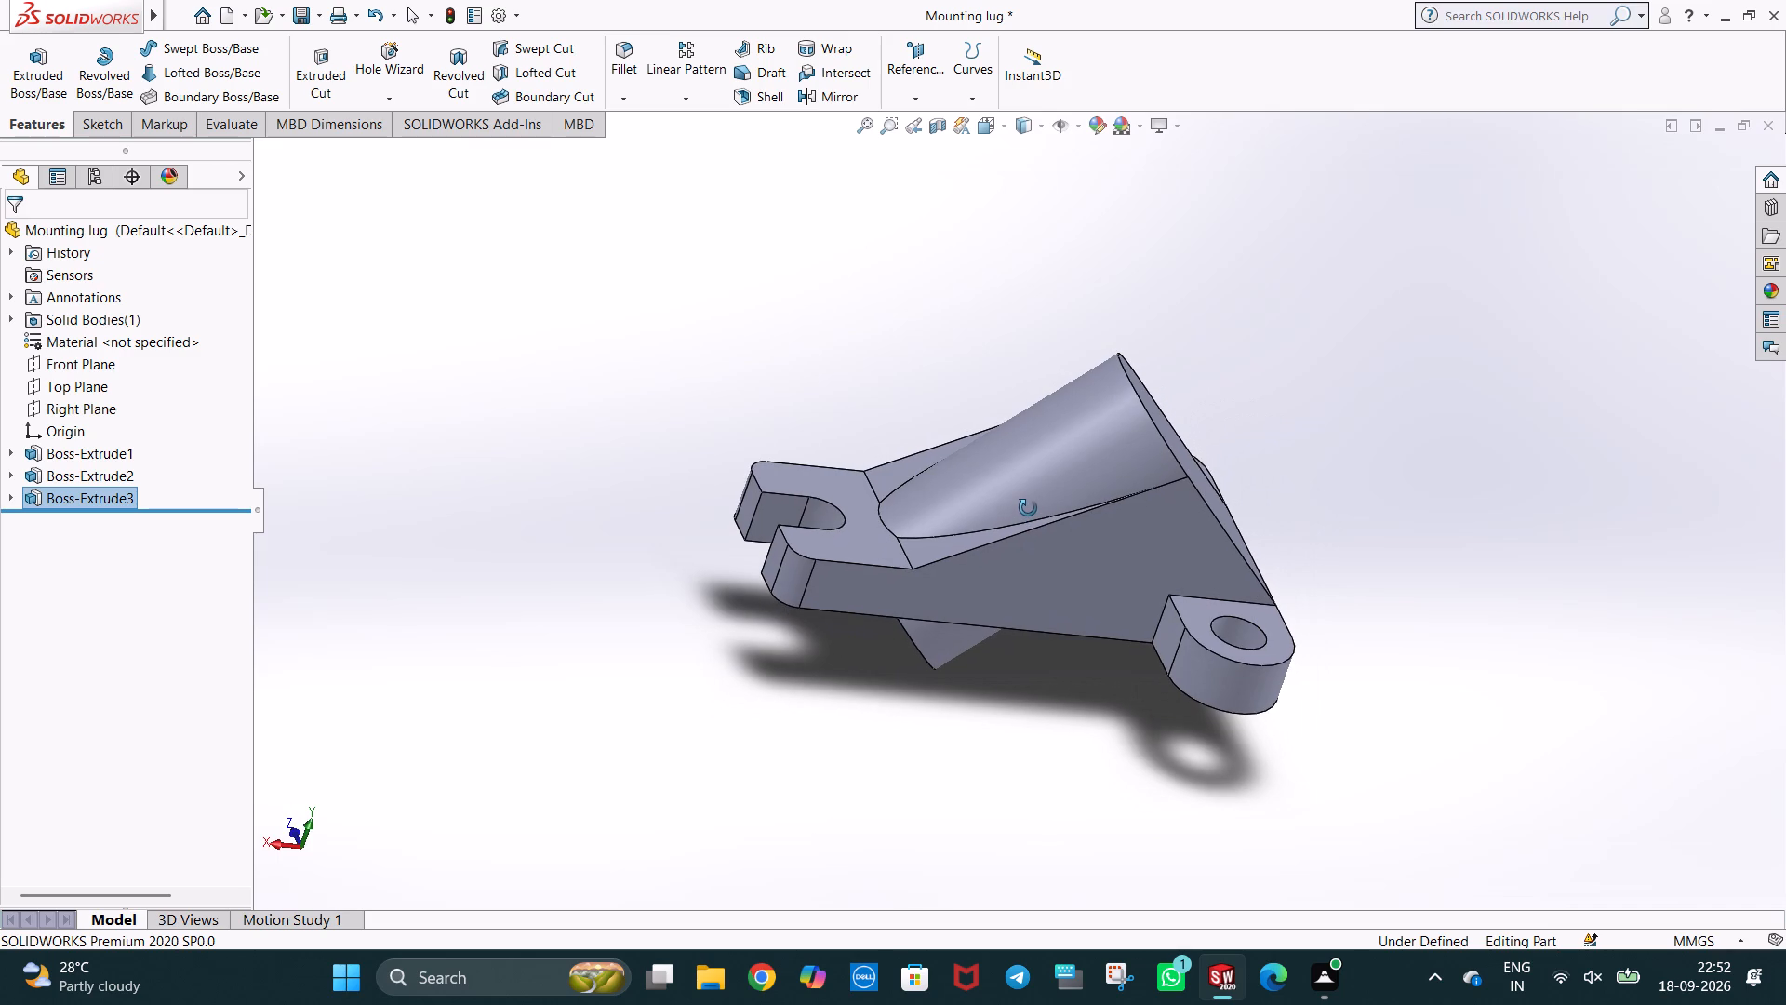
{"action": "middle_click_drag", "start_coordinate": [1028, 508], "coordinate": [898, 537]}
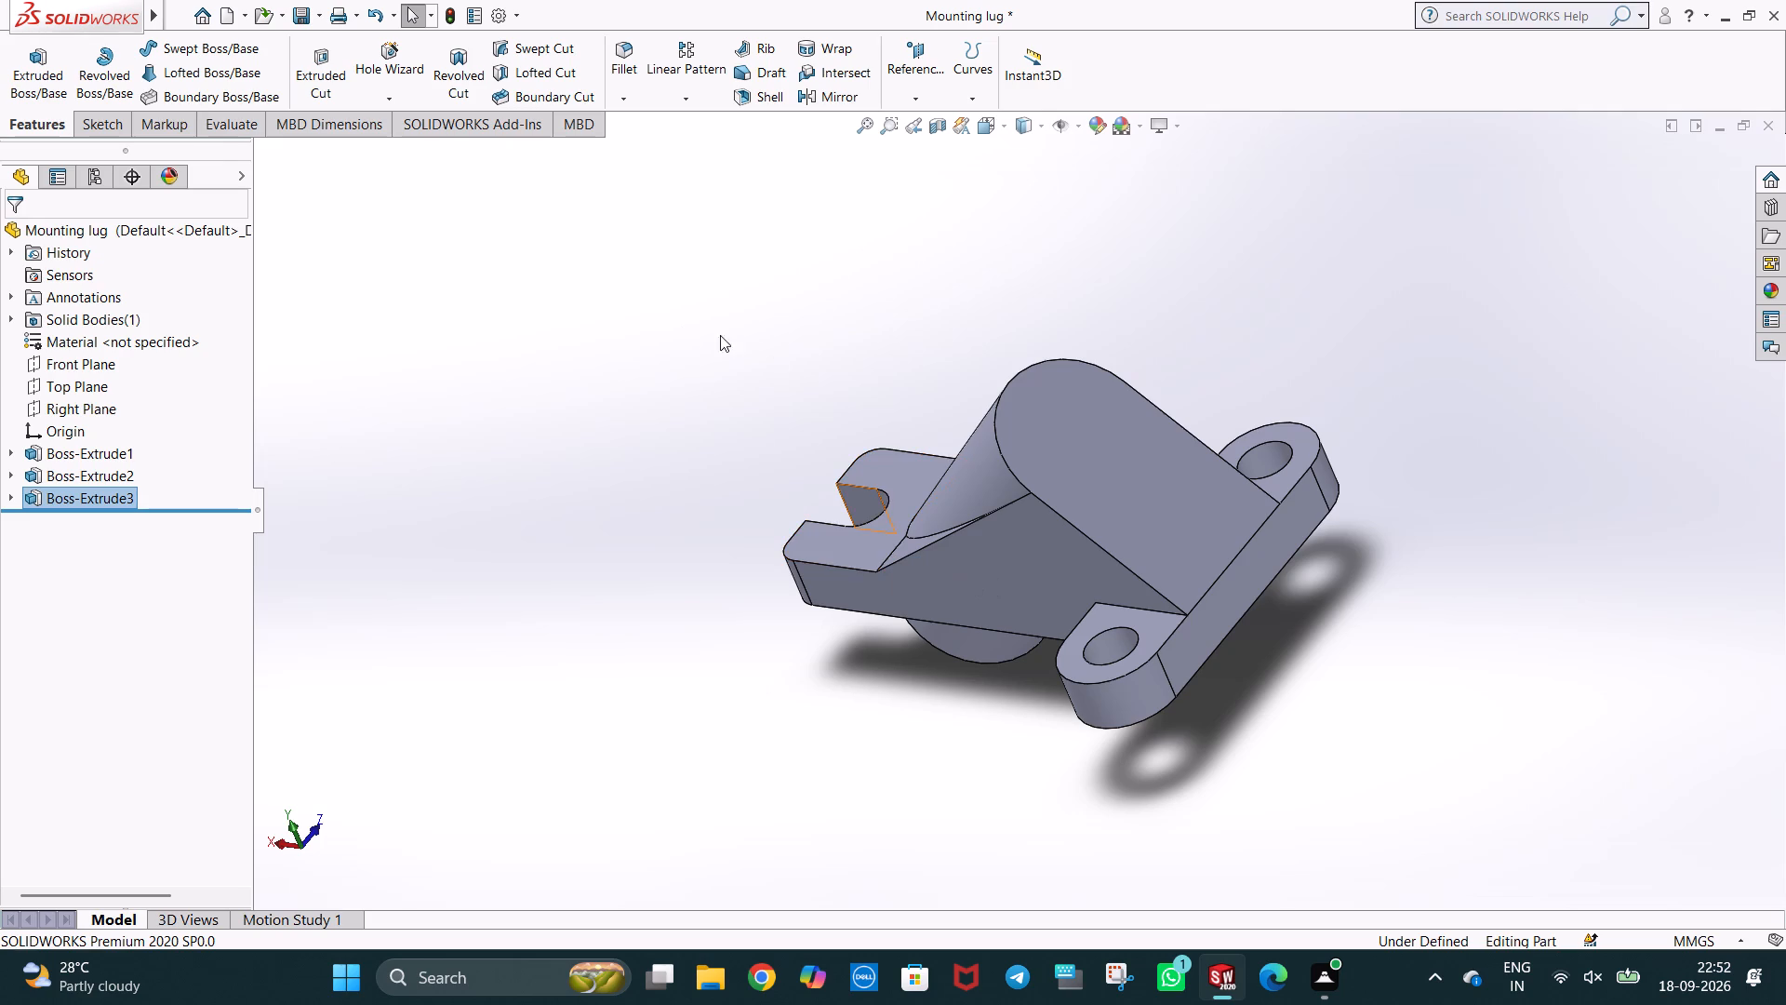
{"action": "middle_click_drag", "start_coordinate": [931, 579], "coordinate": [1009, 402]}
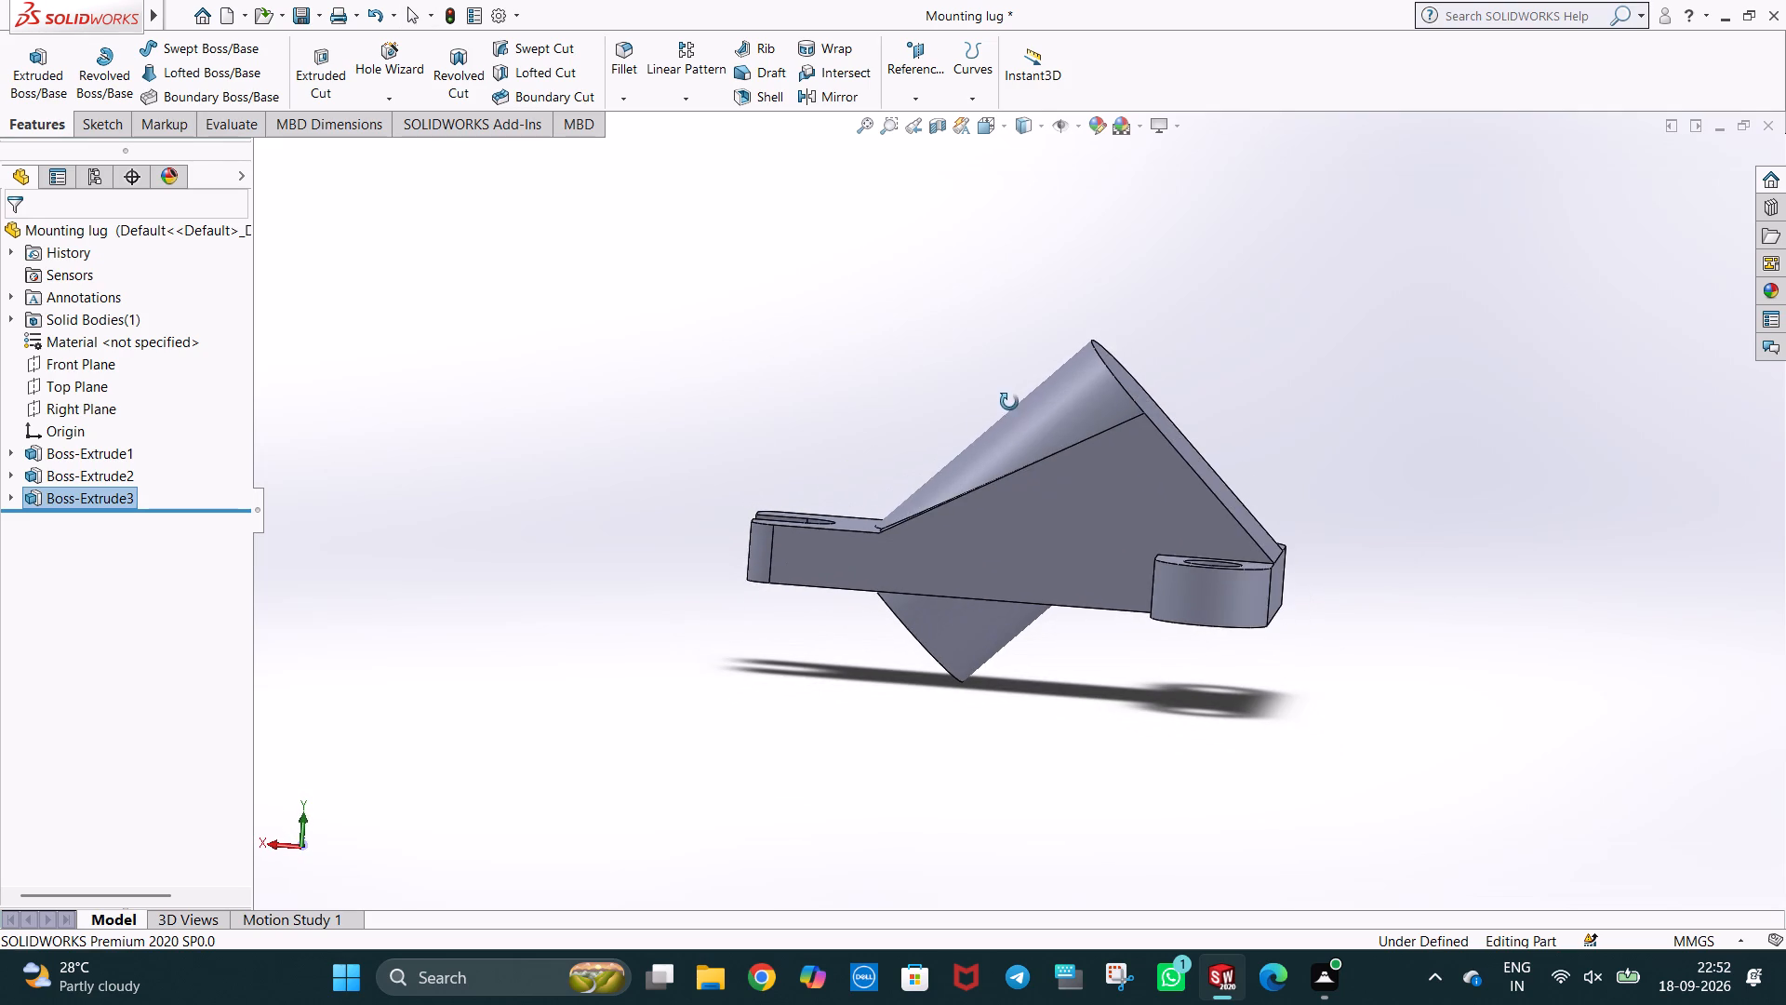
{"action": "middle_click_drag", "start_coordinate": [1009, 402], "coordinate": [1008, 402]}
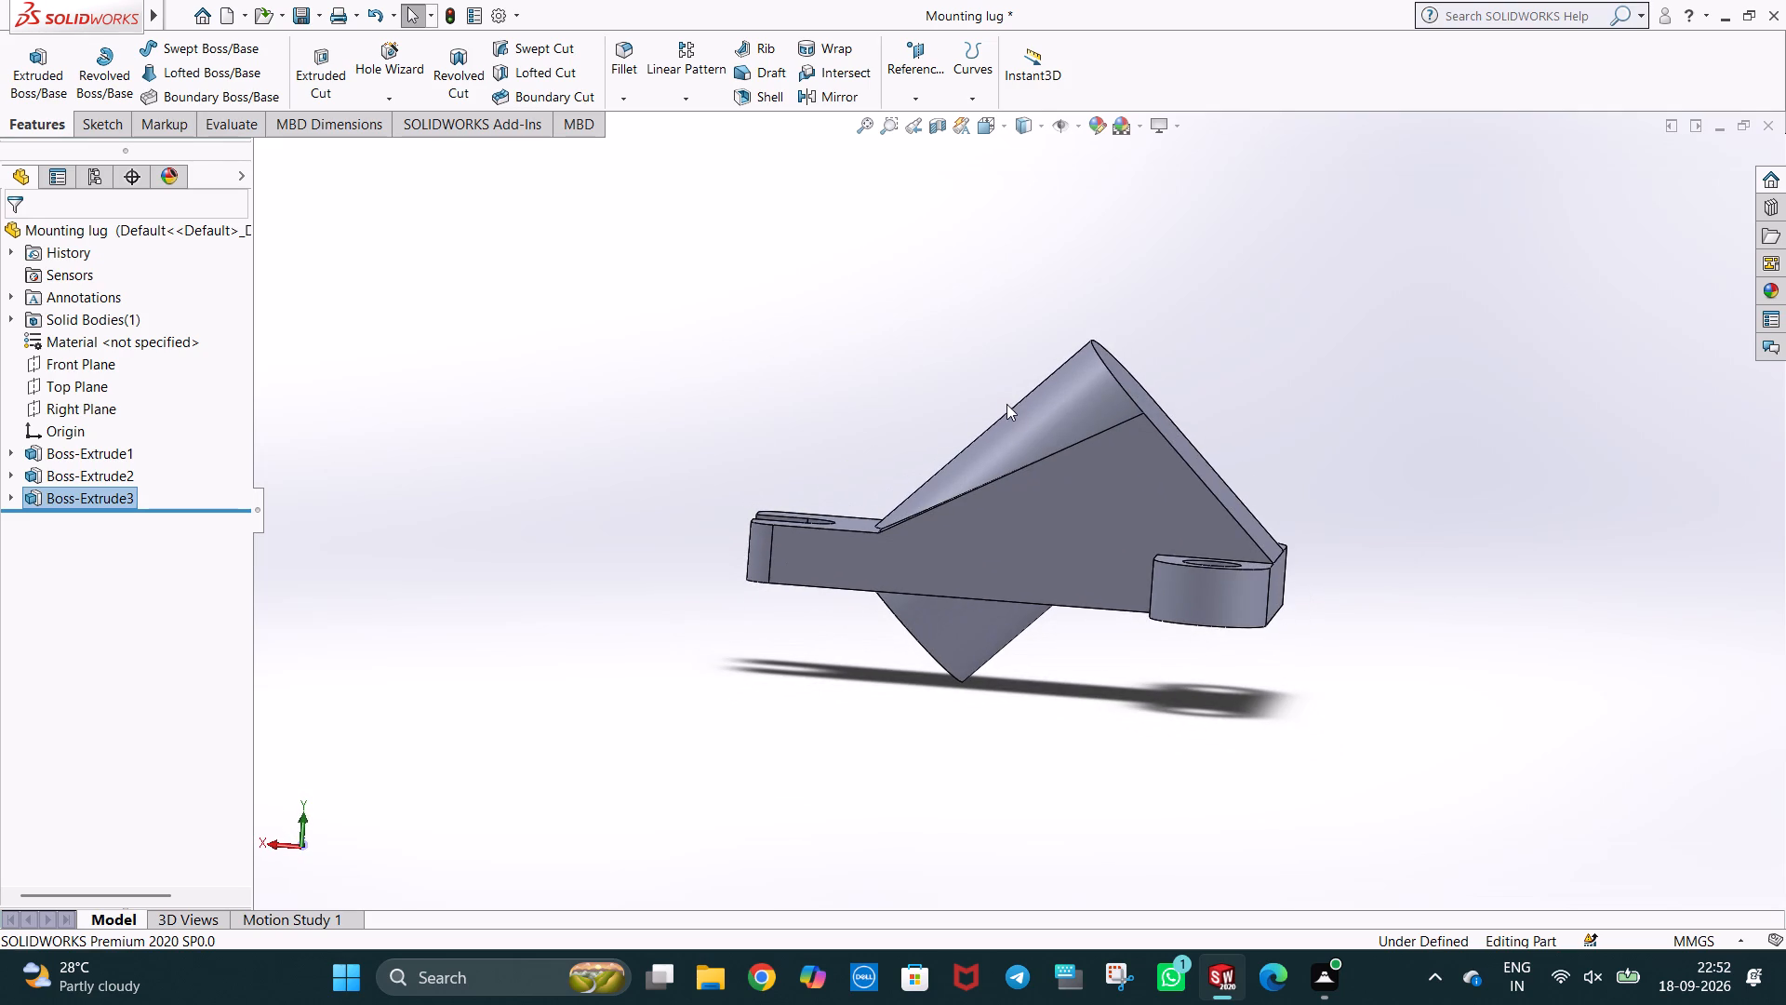
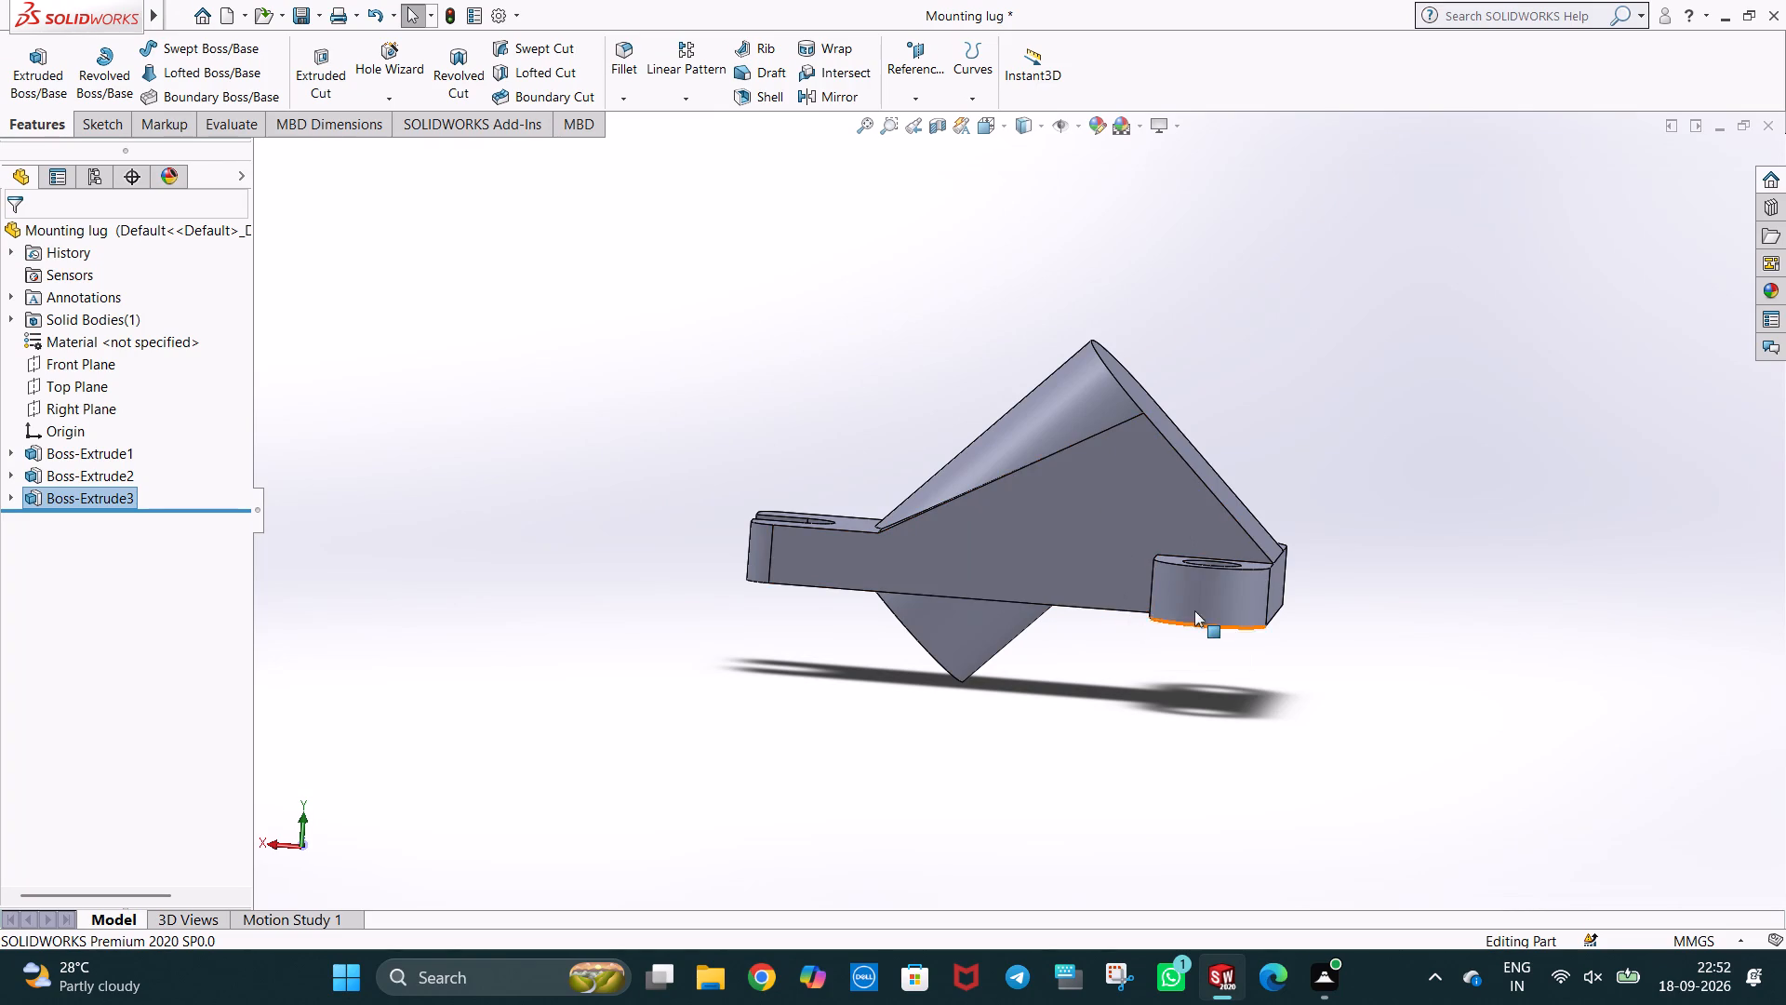
Examine the angled cylinder from above and below, checking the curved portion that protrudes through the arm's underside.
{"action": "middle_click_drag", "start_coordinate": [1366, 448], "coordinate": [1442, 708]}
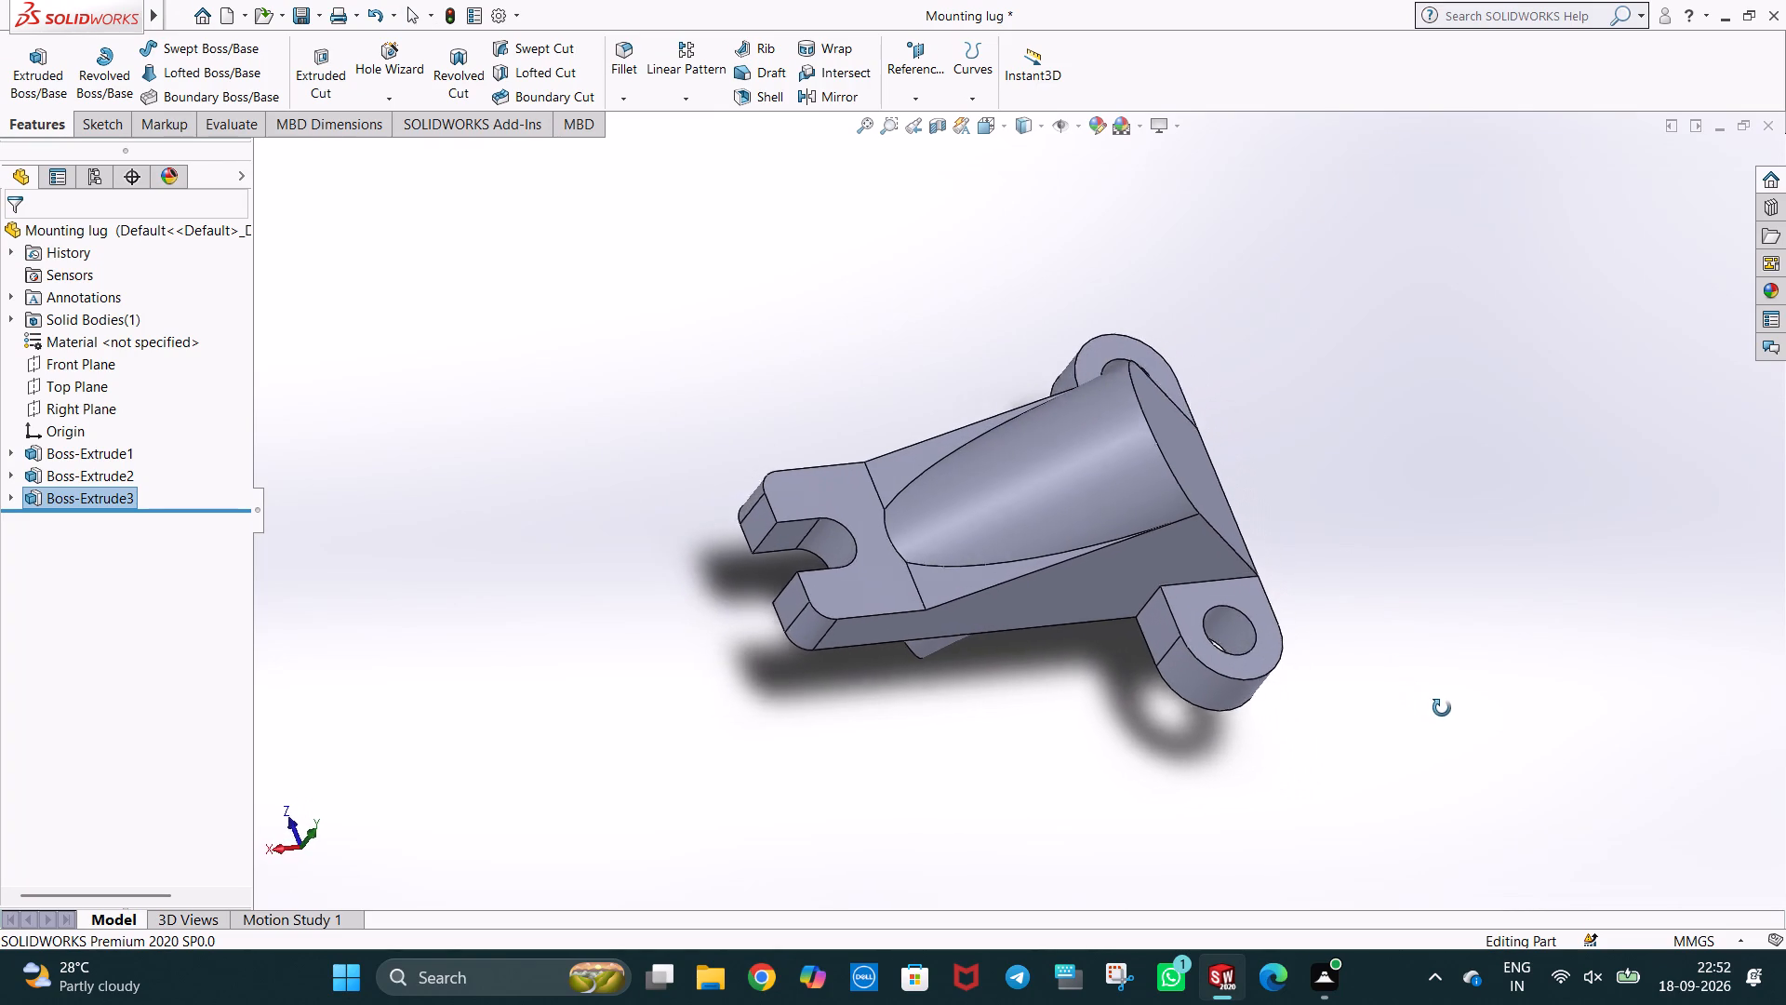
{"action": "middle_click_drag", "start_coordinate": [1442, 708], "coordinate": [1458, 745]}
{"action": "middle_click_drag", "start_coordinate": [1451, 673], "coordinate": [1344, 719]}
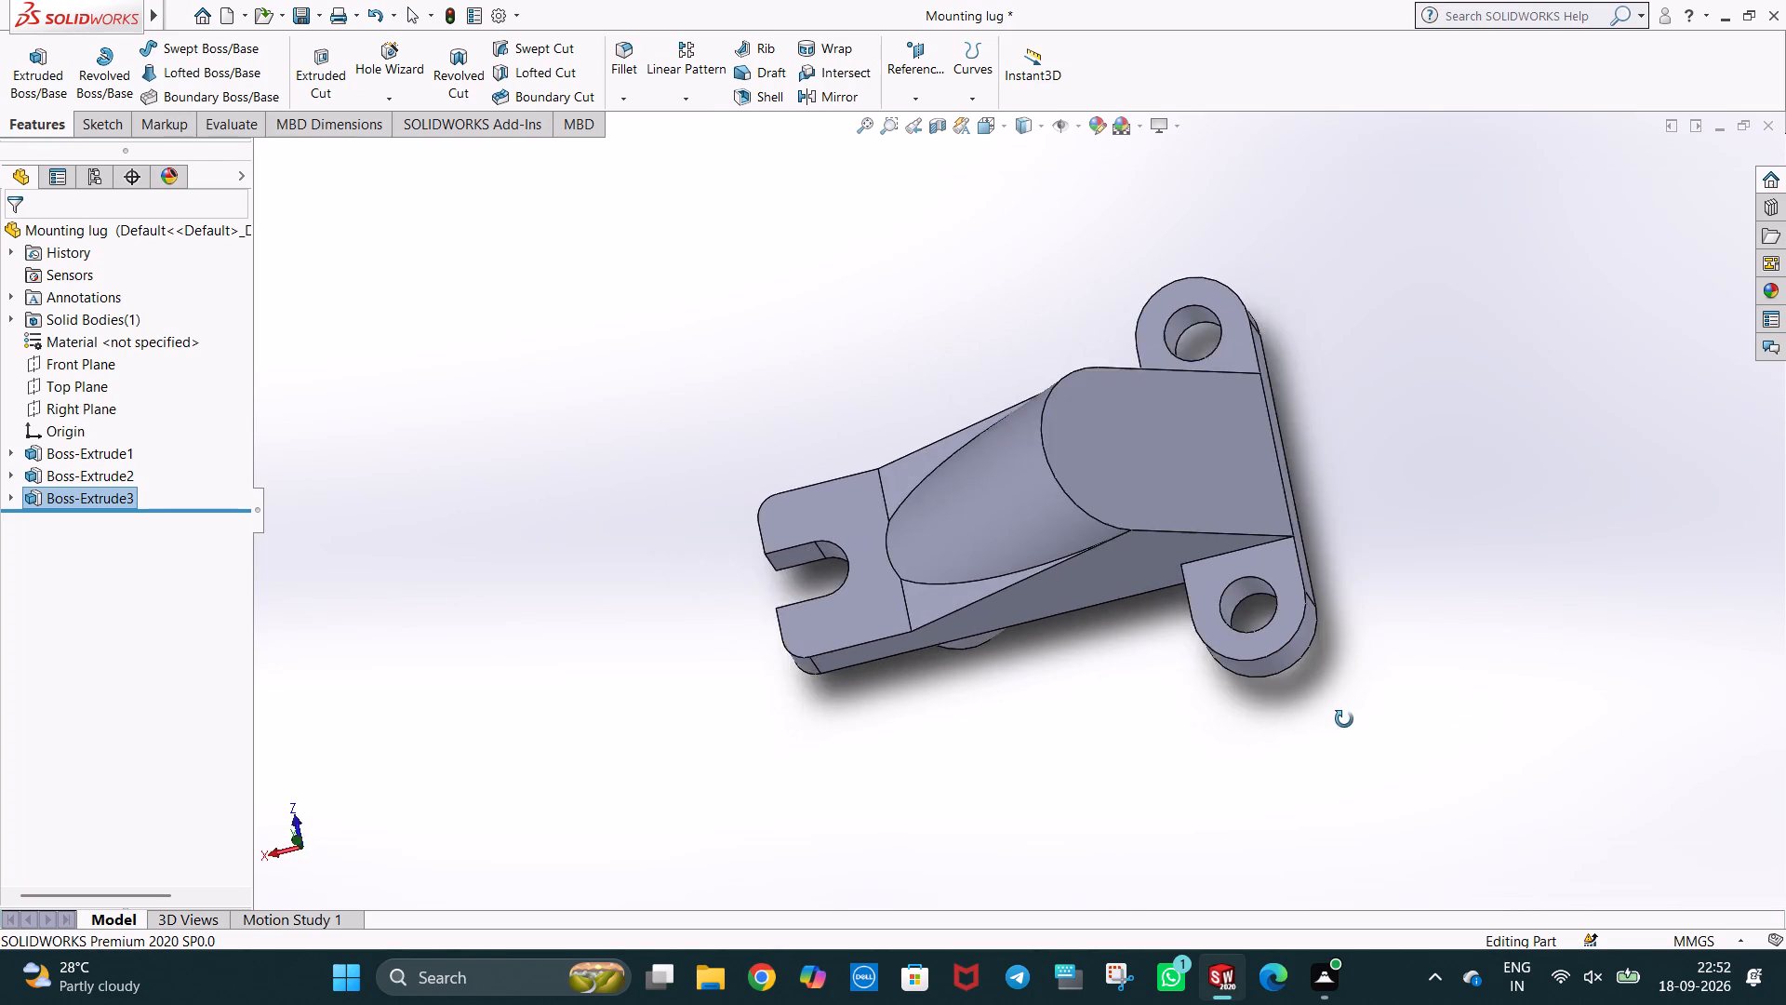
{"action": "middle_click_drag", "start_coordinate": [1344, 719], "coordinate": [1277, 616]}
{"action": "middle_click_drag", "start_coordinate": [1132, 744], "coordinate": [1183, 601]}
{"action": "middle_click_drag", "start_coordinate": [1180, 603], "coordinate": [1127, 332]}
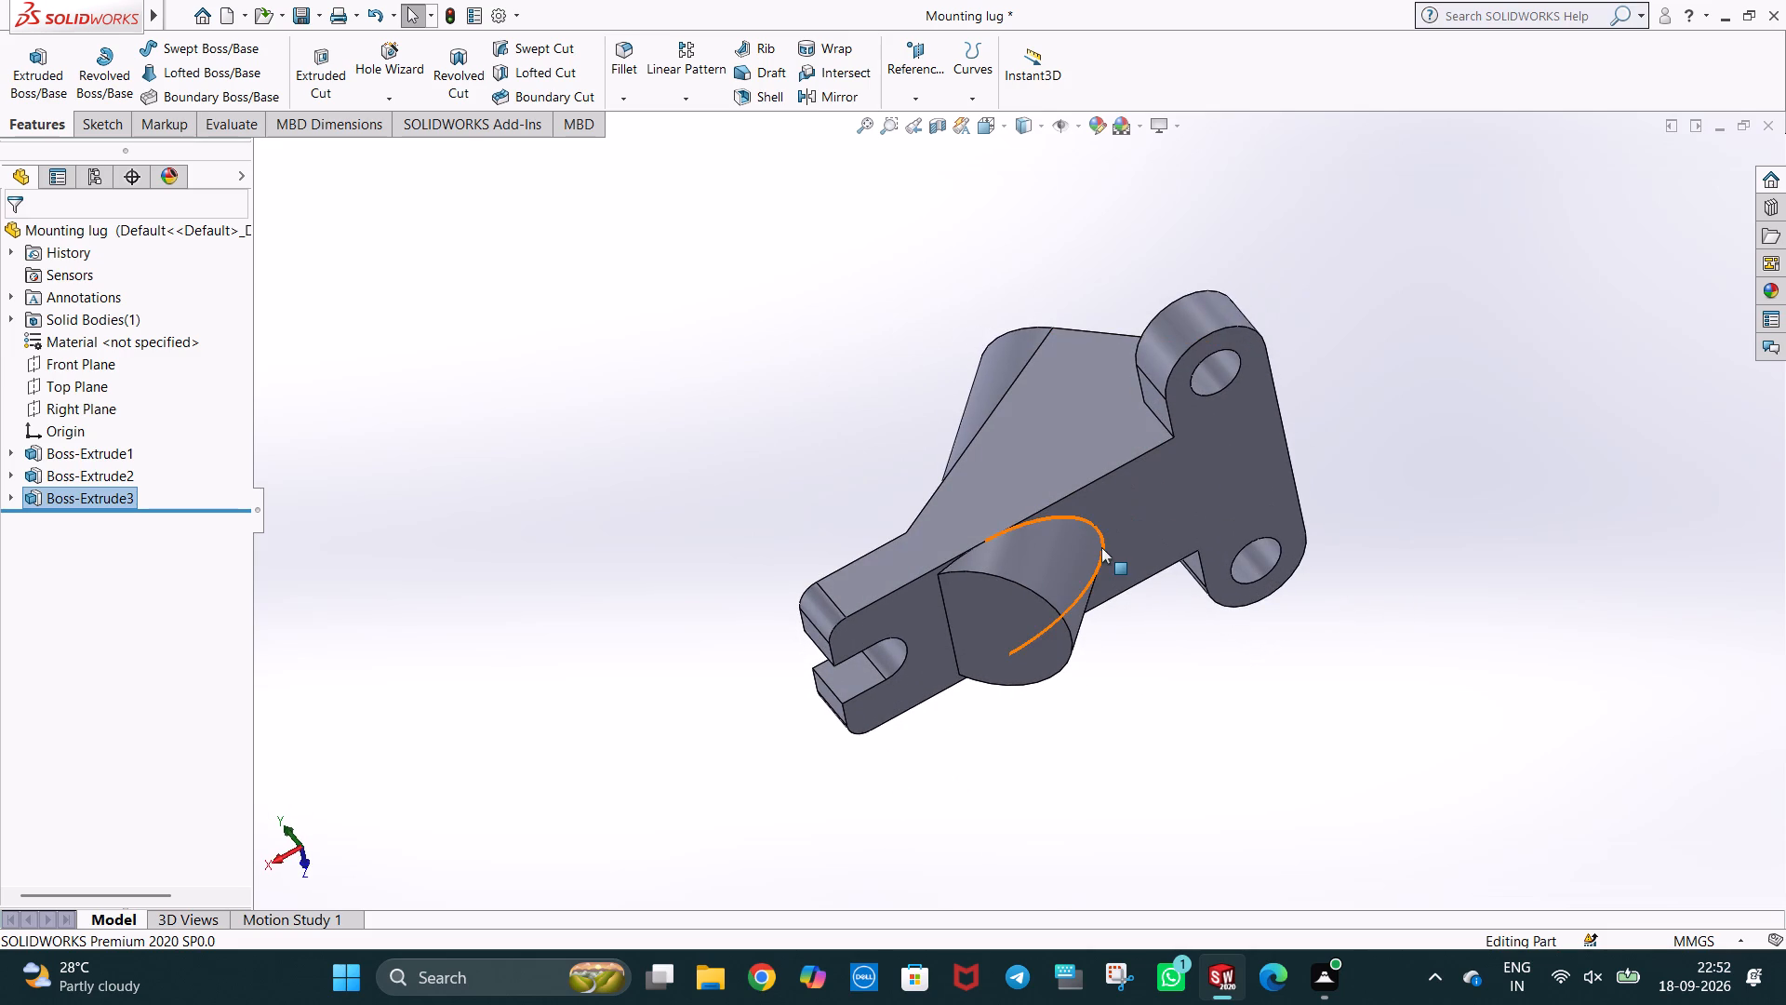
{"action": "left_click", "coordinate": [1087, 551]}
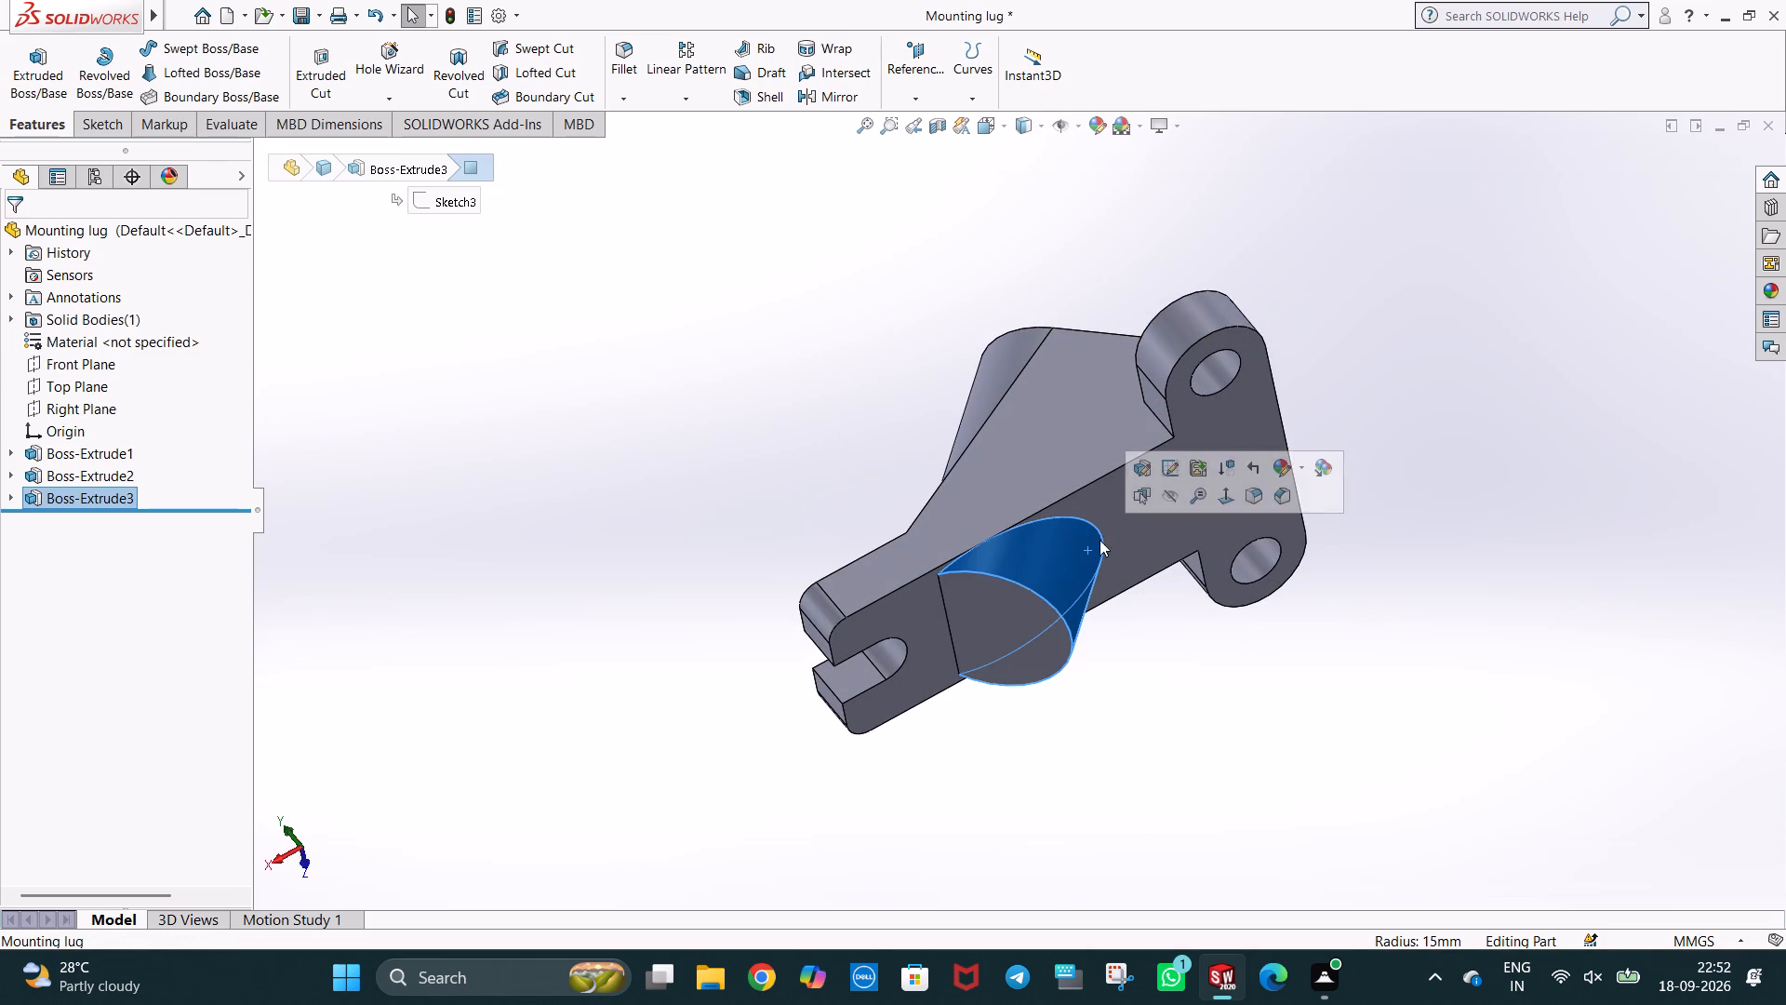
{"action": "left_click", "coordinate": [1261, 658]}
{"action": "middle_click", "coordinate": [1283, 567]}
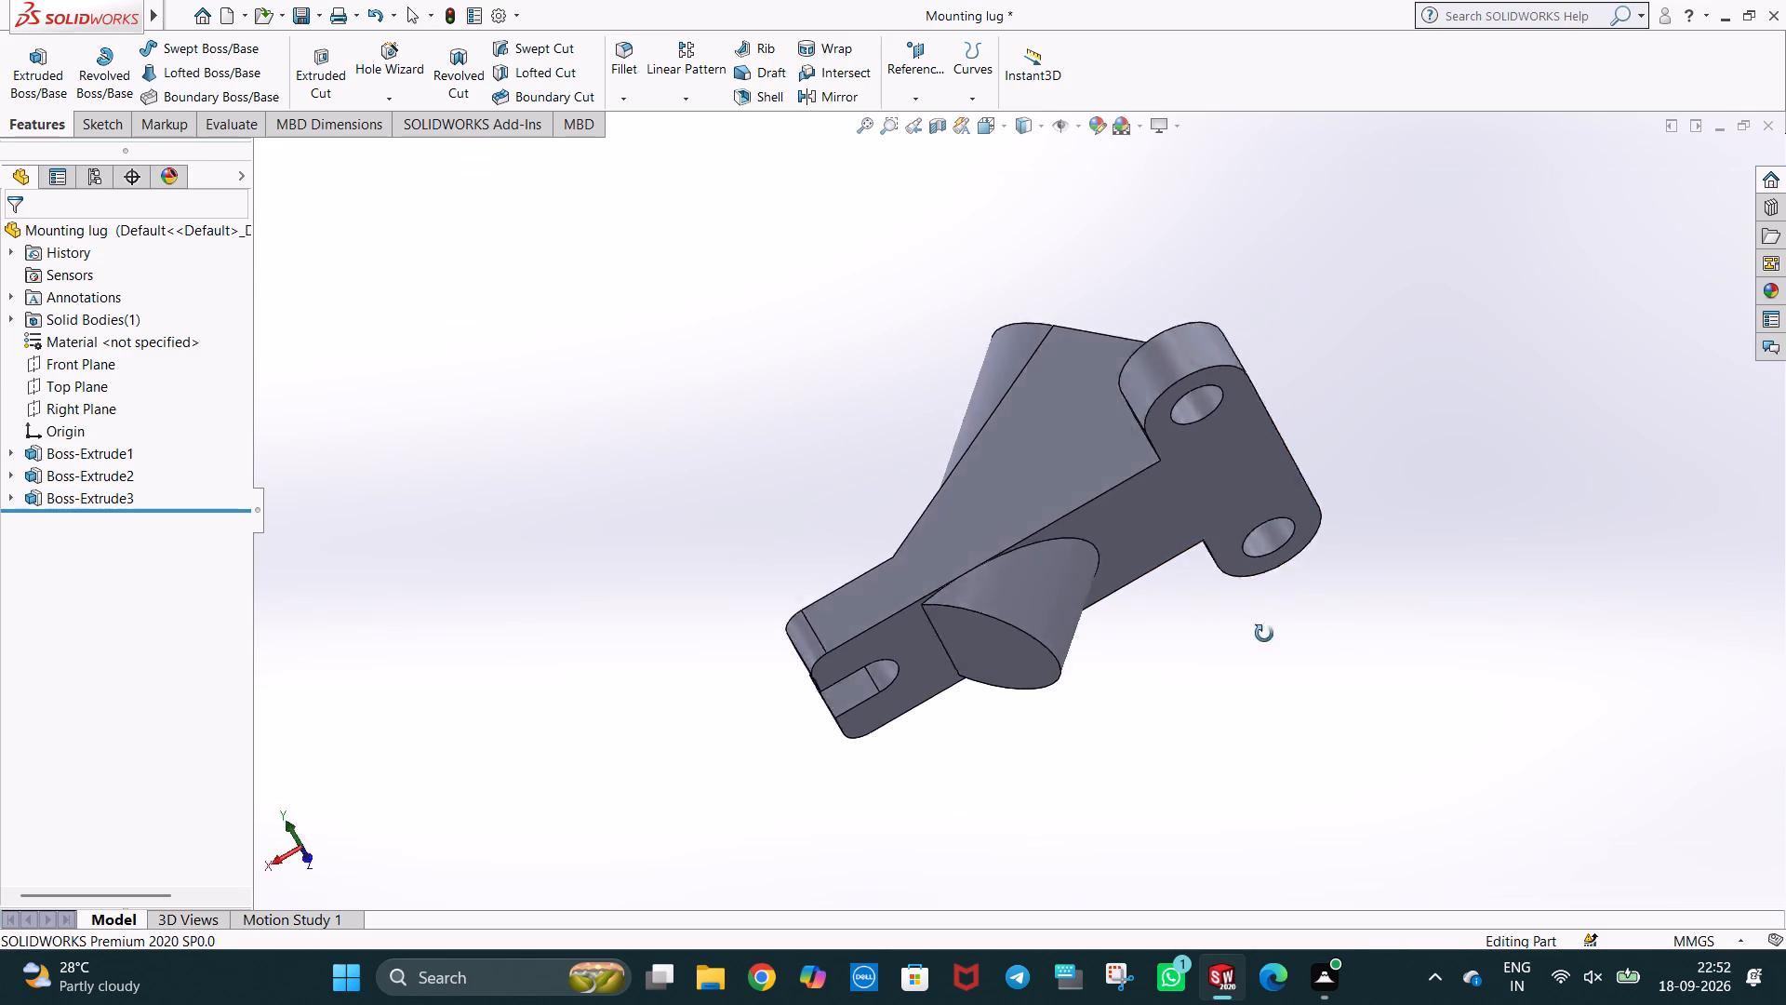
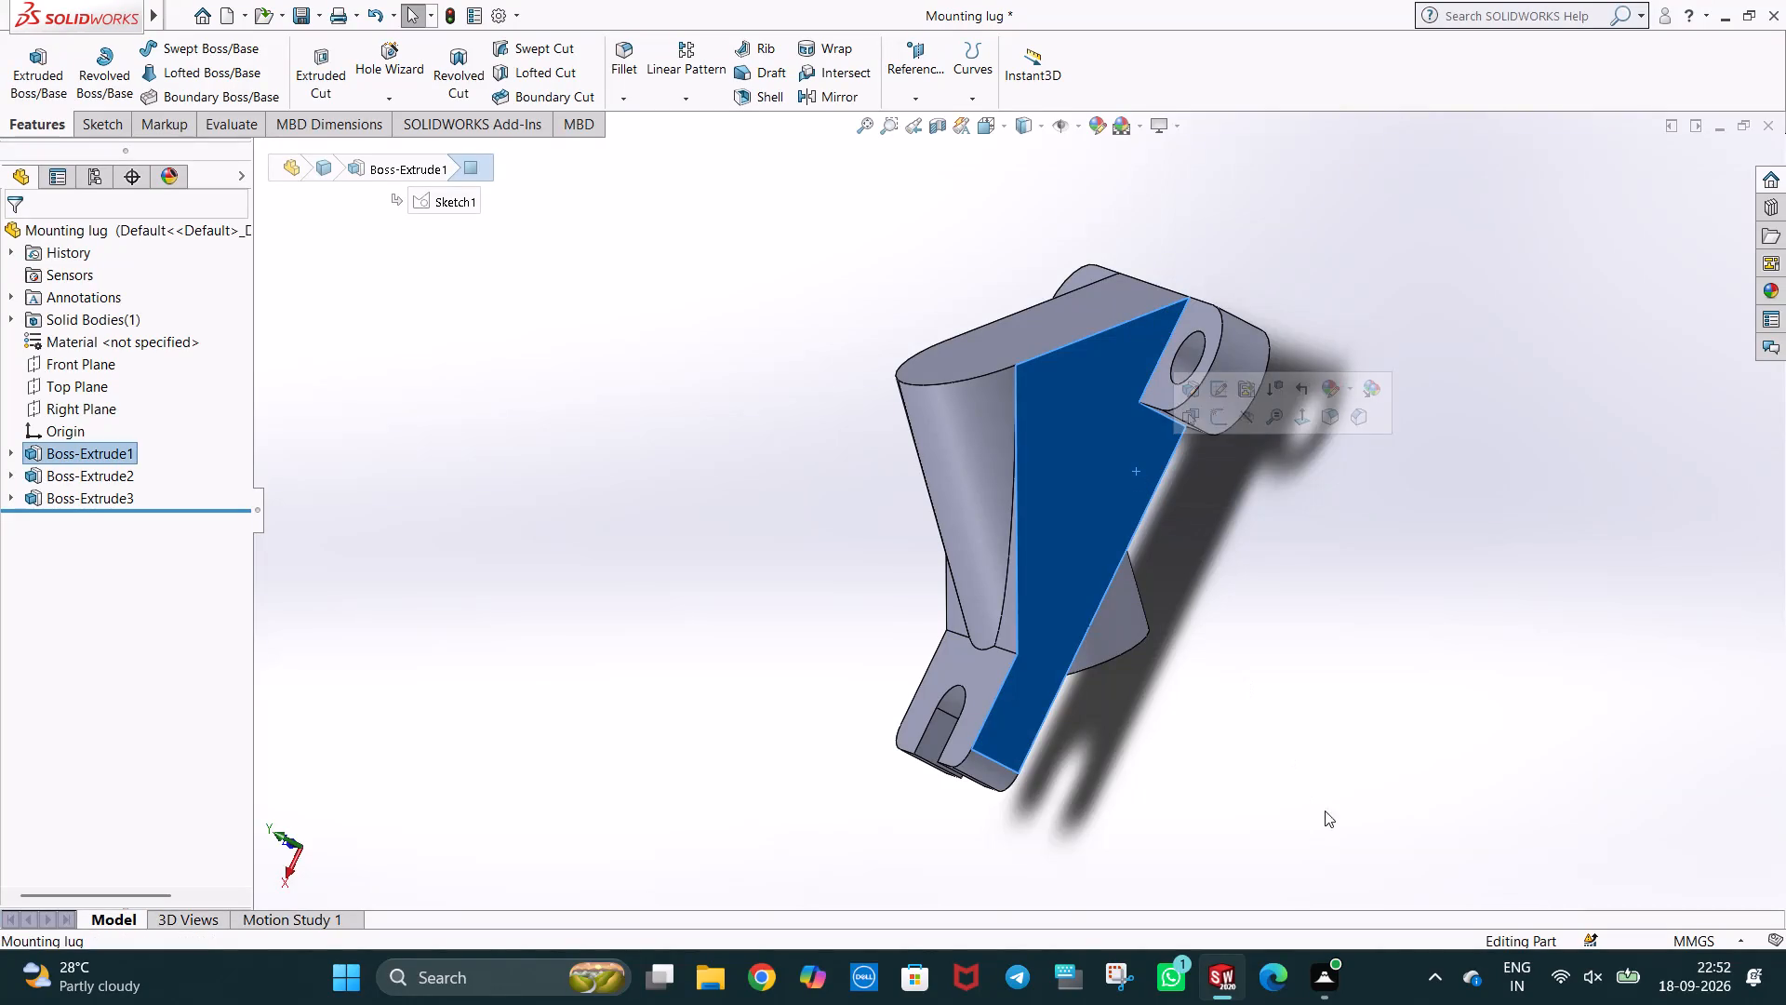
Clear the face selection and inspect the angled cylinder's blend with the arm from the slotted end, the side and above.
{"action": "left_click", "coordinate": [1355, 733]}
{"action": "middle_click_drag", "start_coordinate": [1346, 726], "coordinate": [1331, 748]}
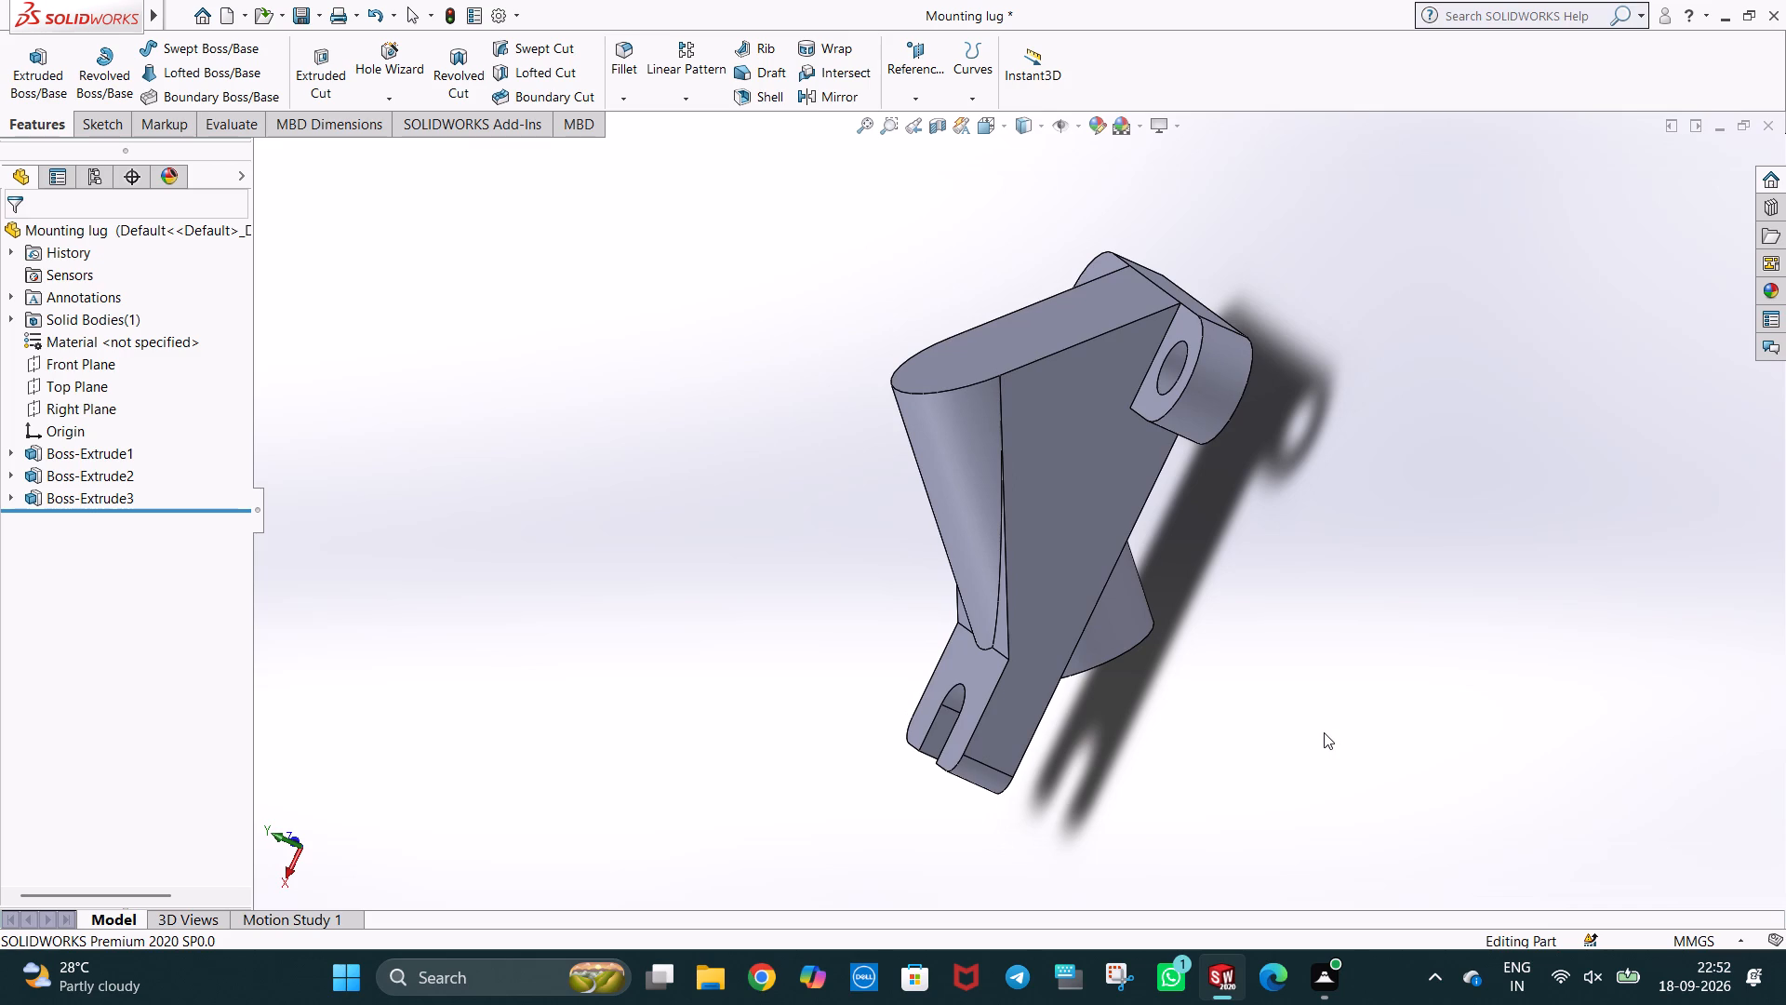
{"action": "middle_click_drag", "start_coordinate": [1255, 734], "coordinate": [1306, 550]}
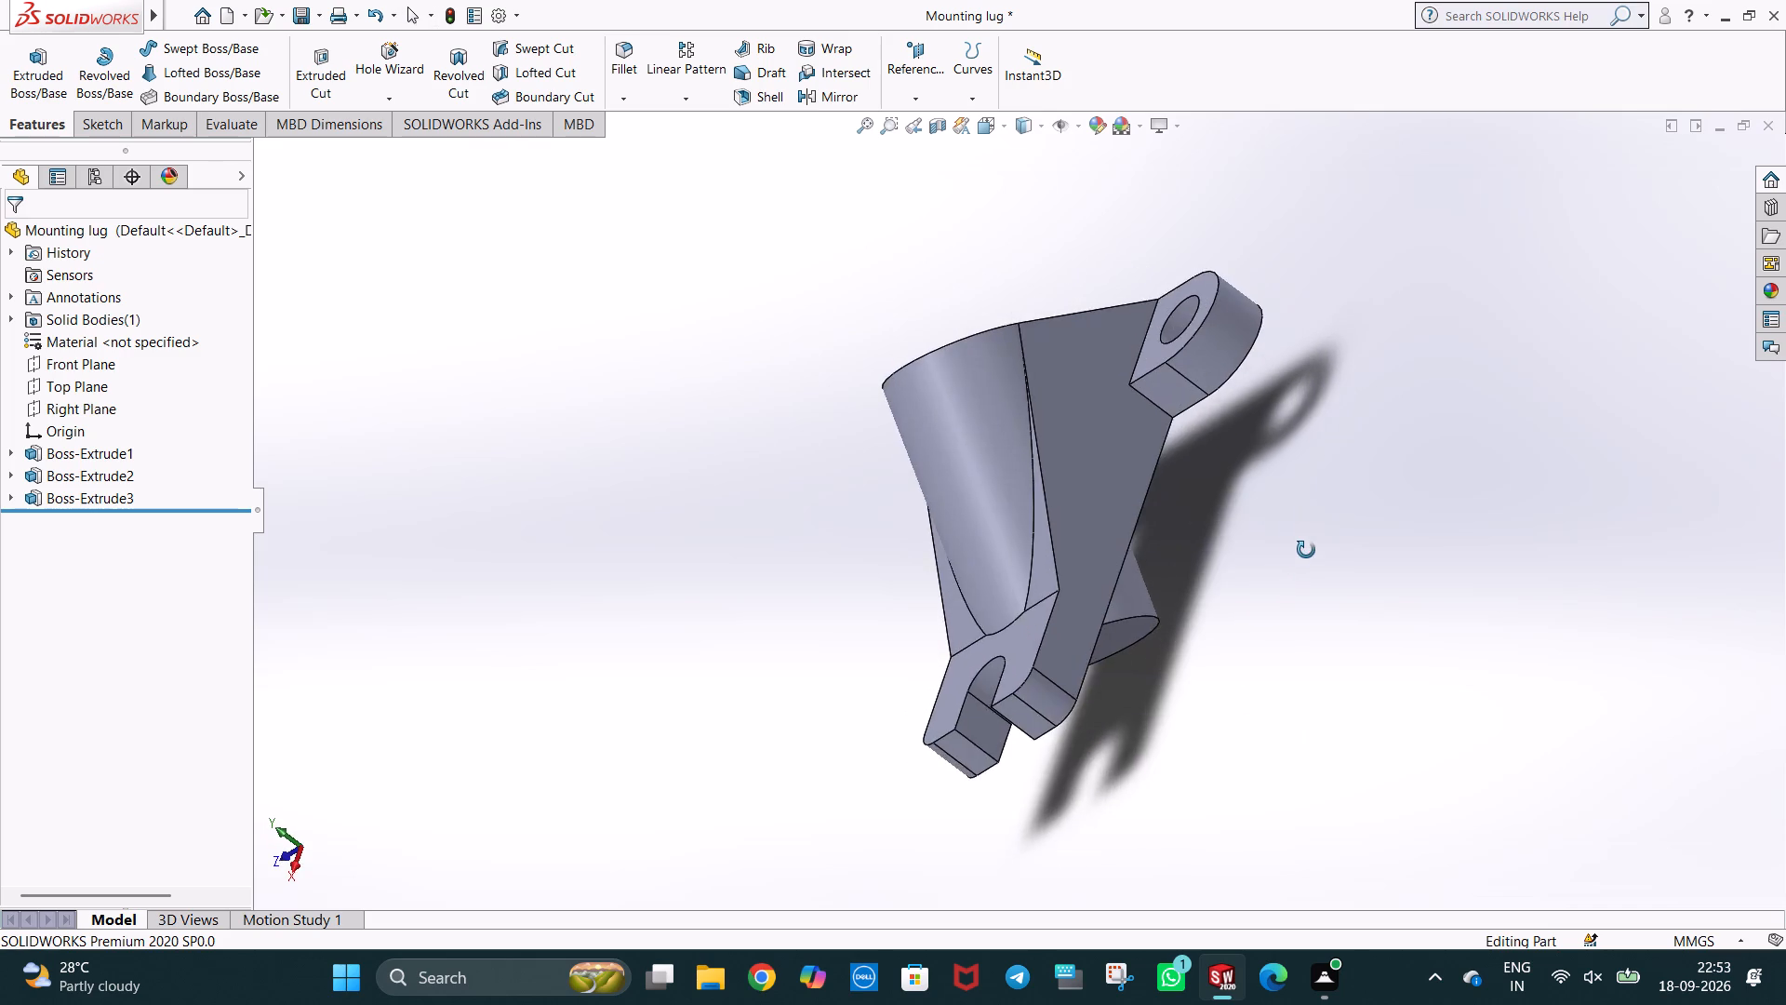
{"action": "middle_click_drag", "start_coordinate": [1306, 550], "coordinate": [1230, 762]}
{"action": "middle_click_drag", "start_coordinate": [1364, 291], "coordinate": [1368, 449]}
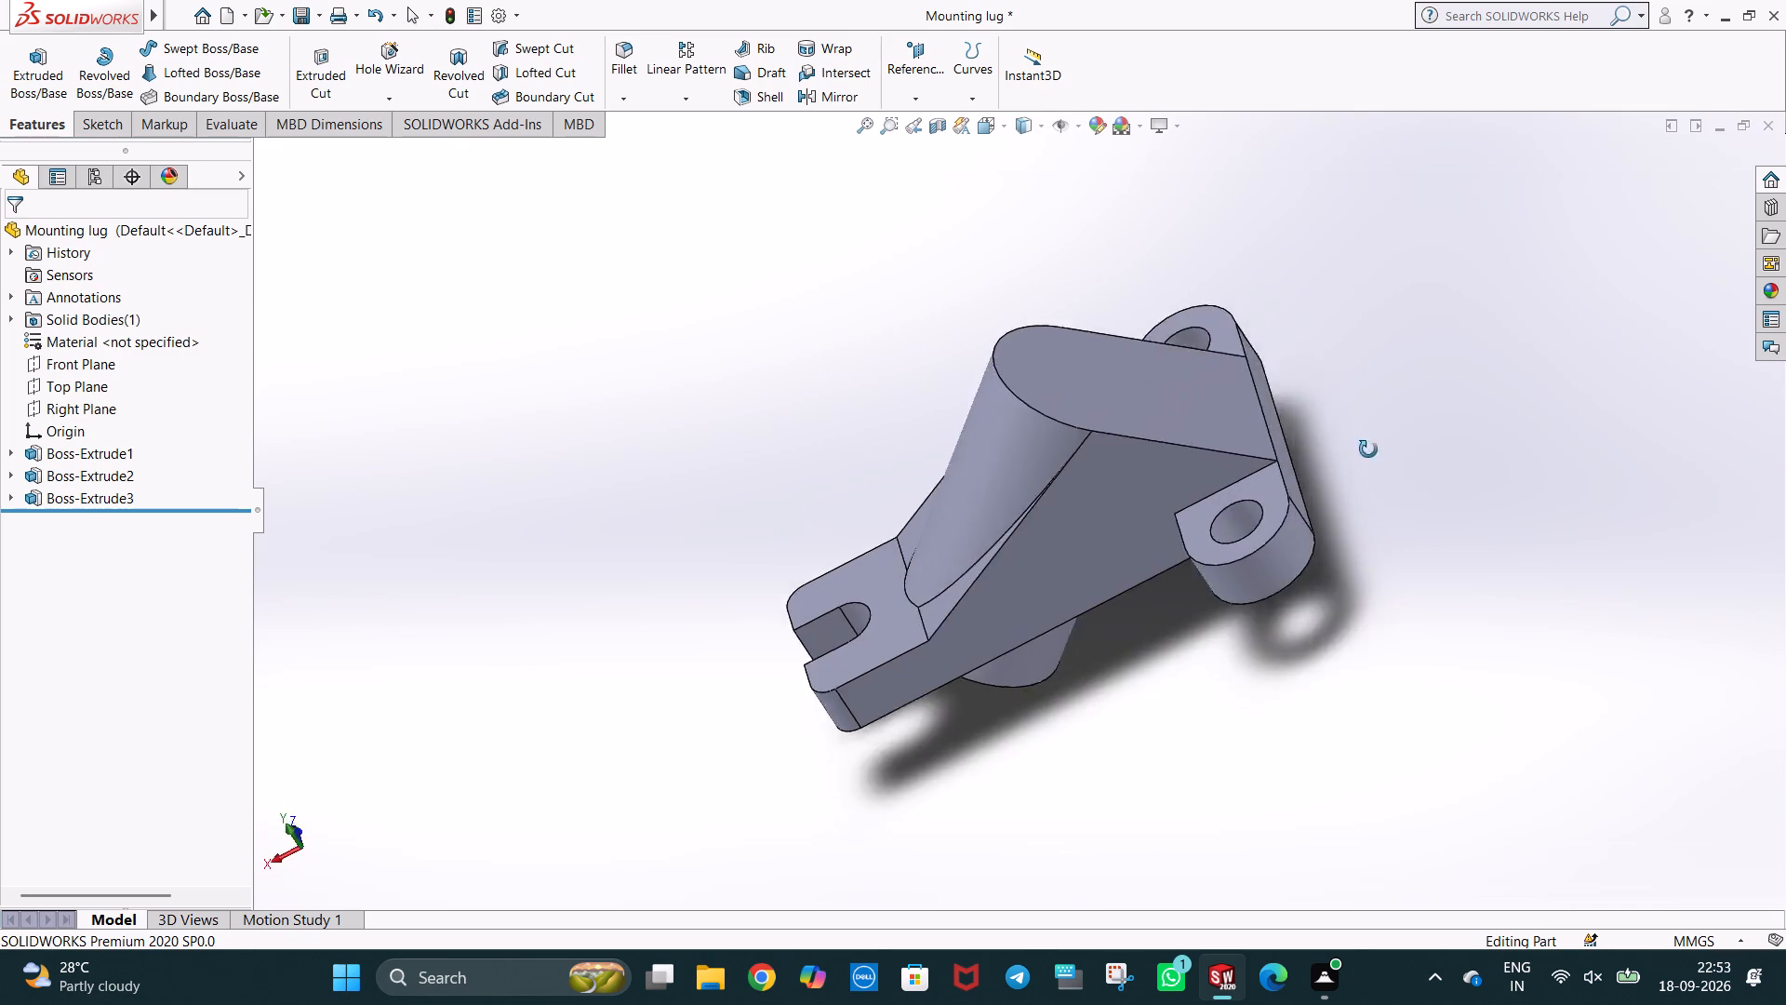
{"action": "middle_click_drag", "start_coordinate": [1368, 449], "coordinate": [1411, 676]}
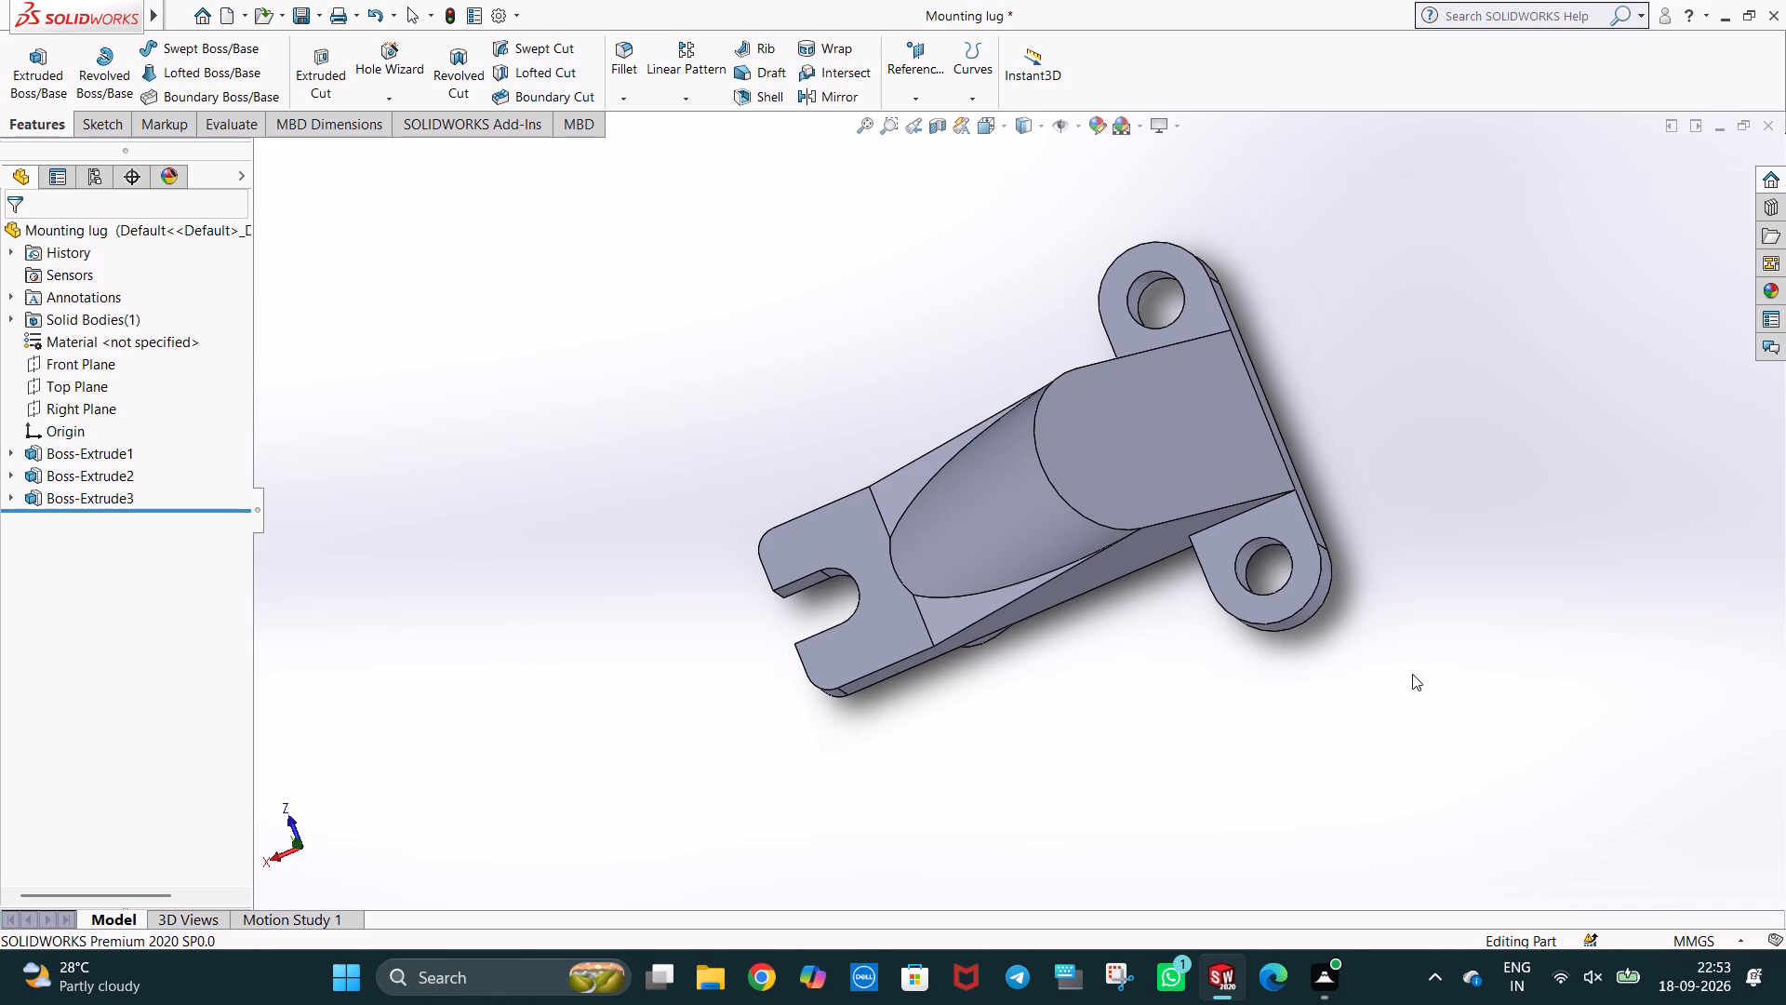
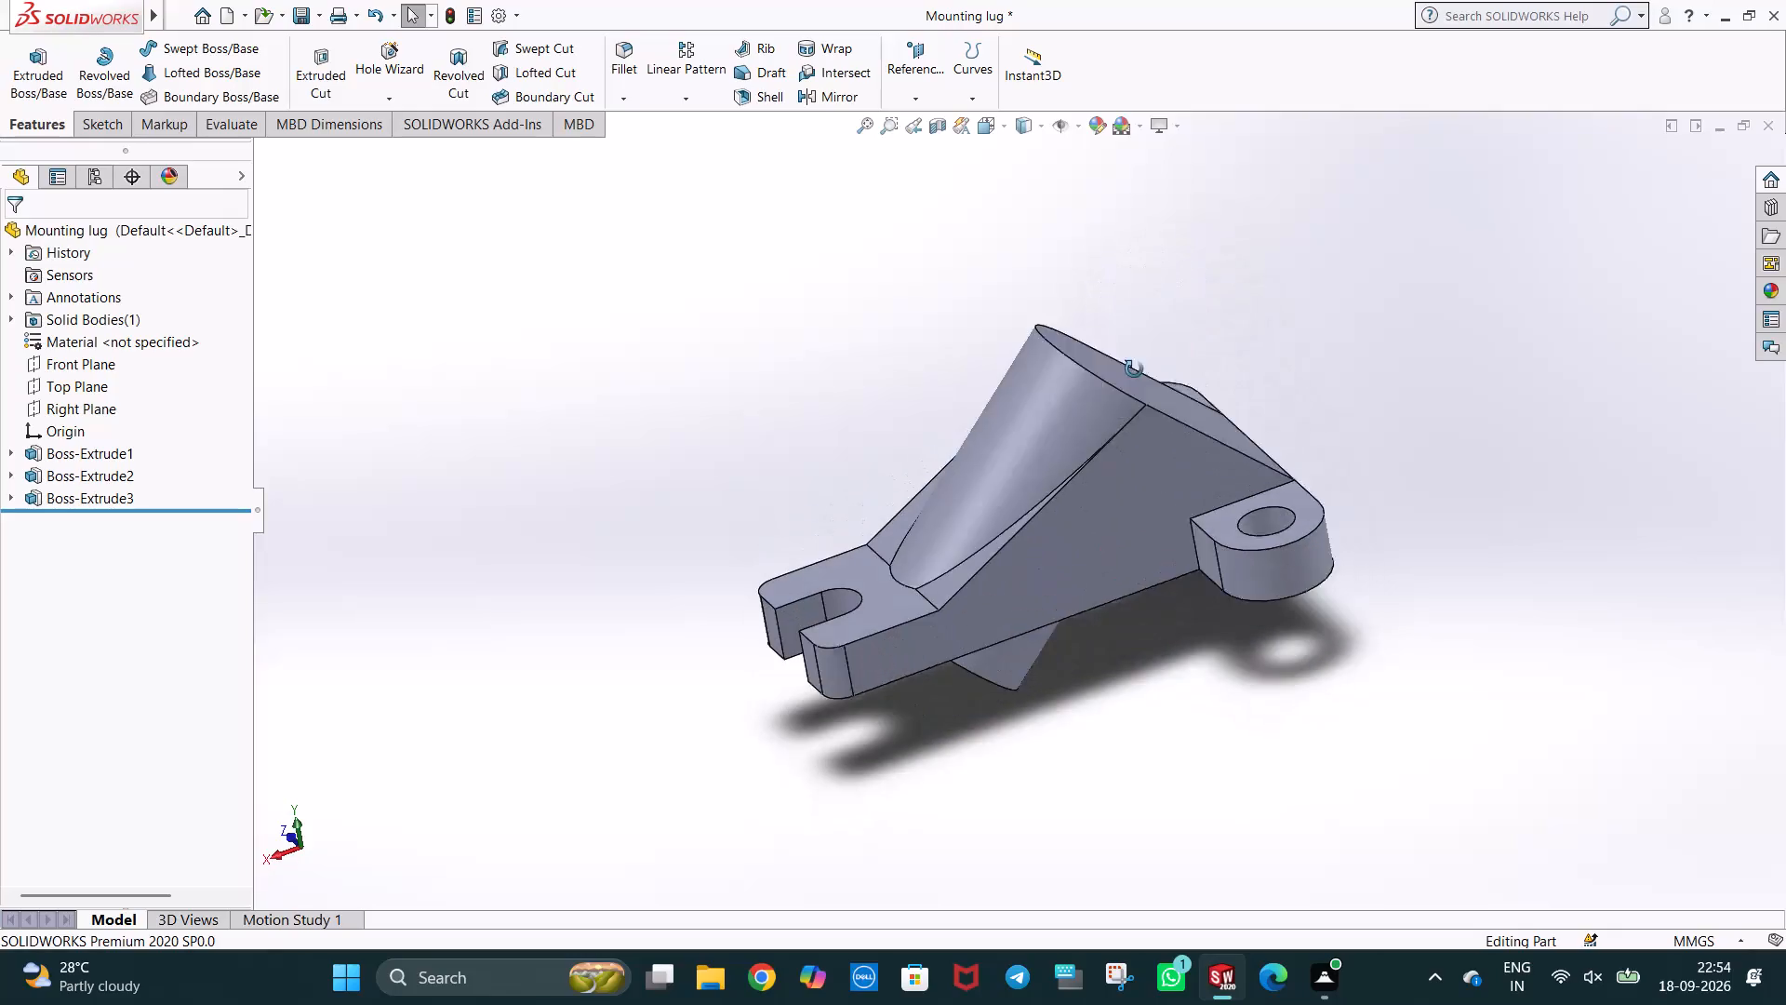
Examine the angled cylinder and the sloped face from the side, the slotted end and above, checking the cylinder and sloped-face selections.
{"action": "middle_click_drag", "start_coordinate": [1106, 601], "coordinate": [1038, 567]}
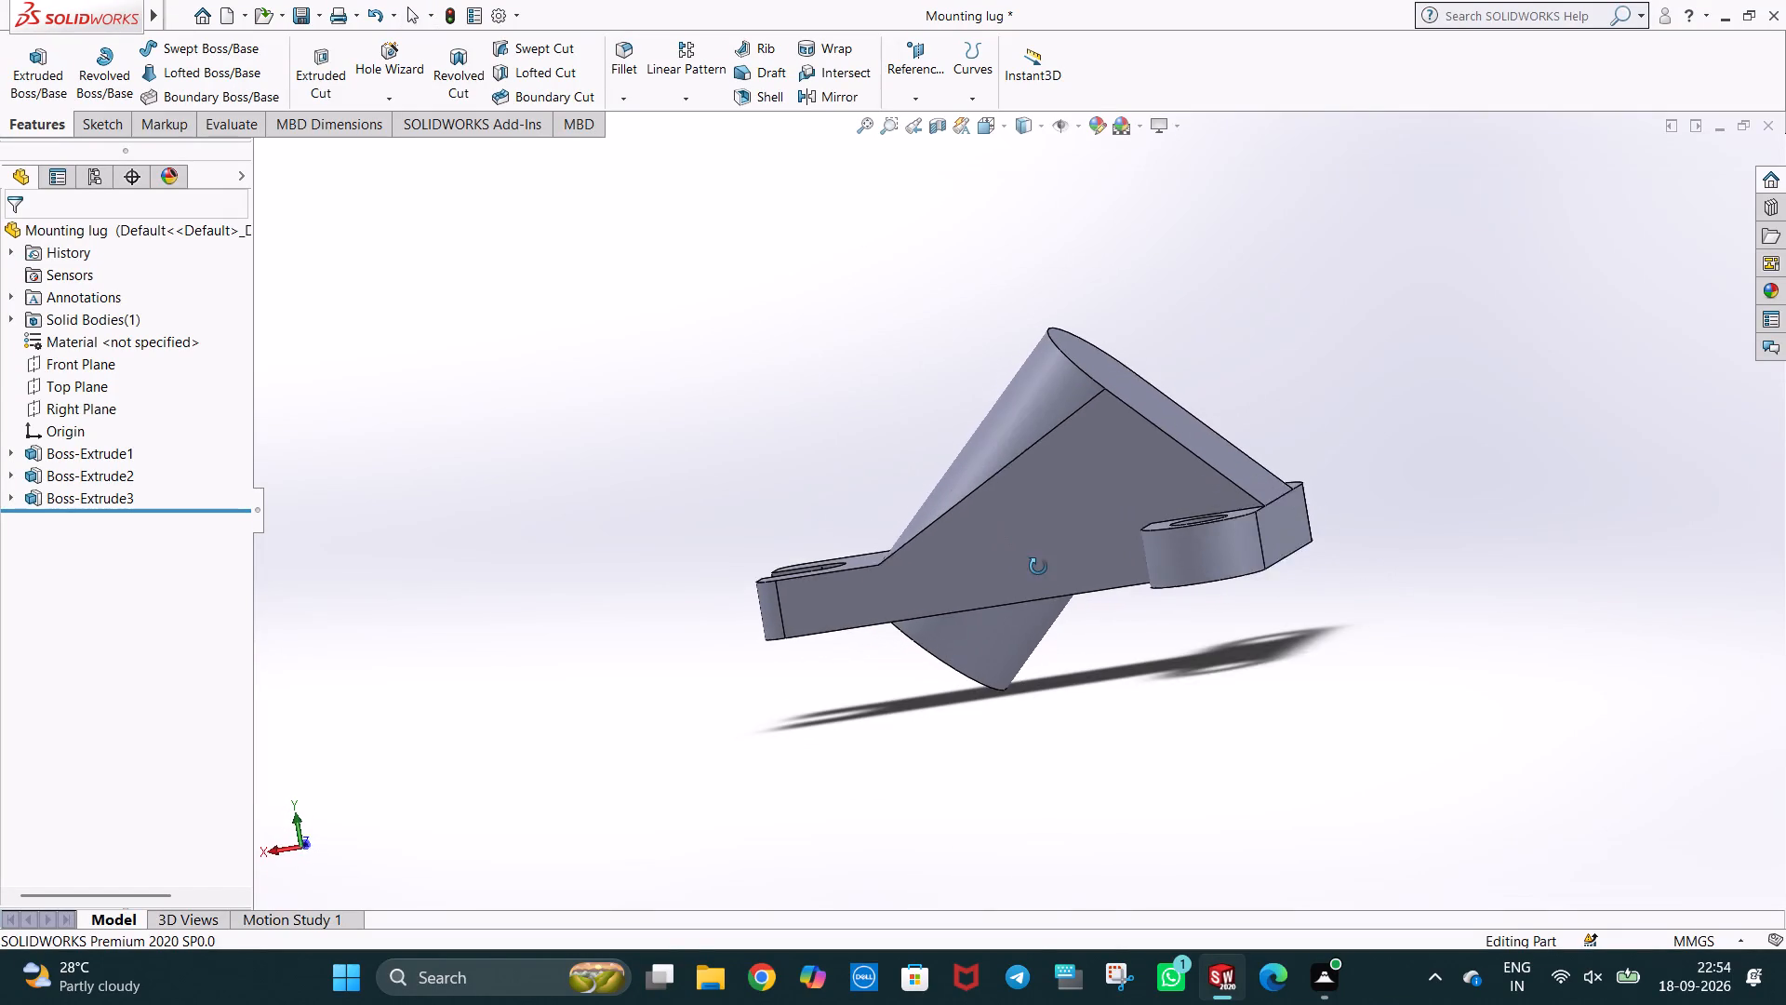
{"action": "middle_click_drag", "start_coordinate": [1038, 567], "coordinate": [1044, 564]}
{"action": "left_click", "coordinate": [1033, 406]}
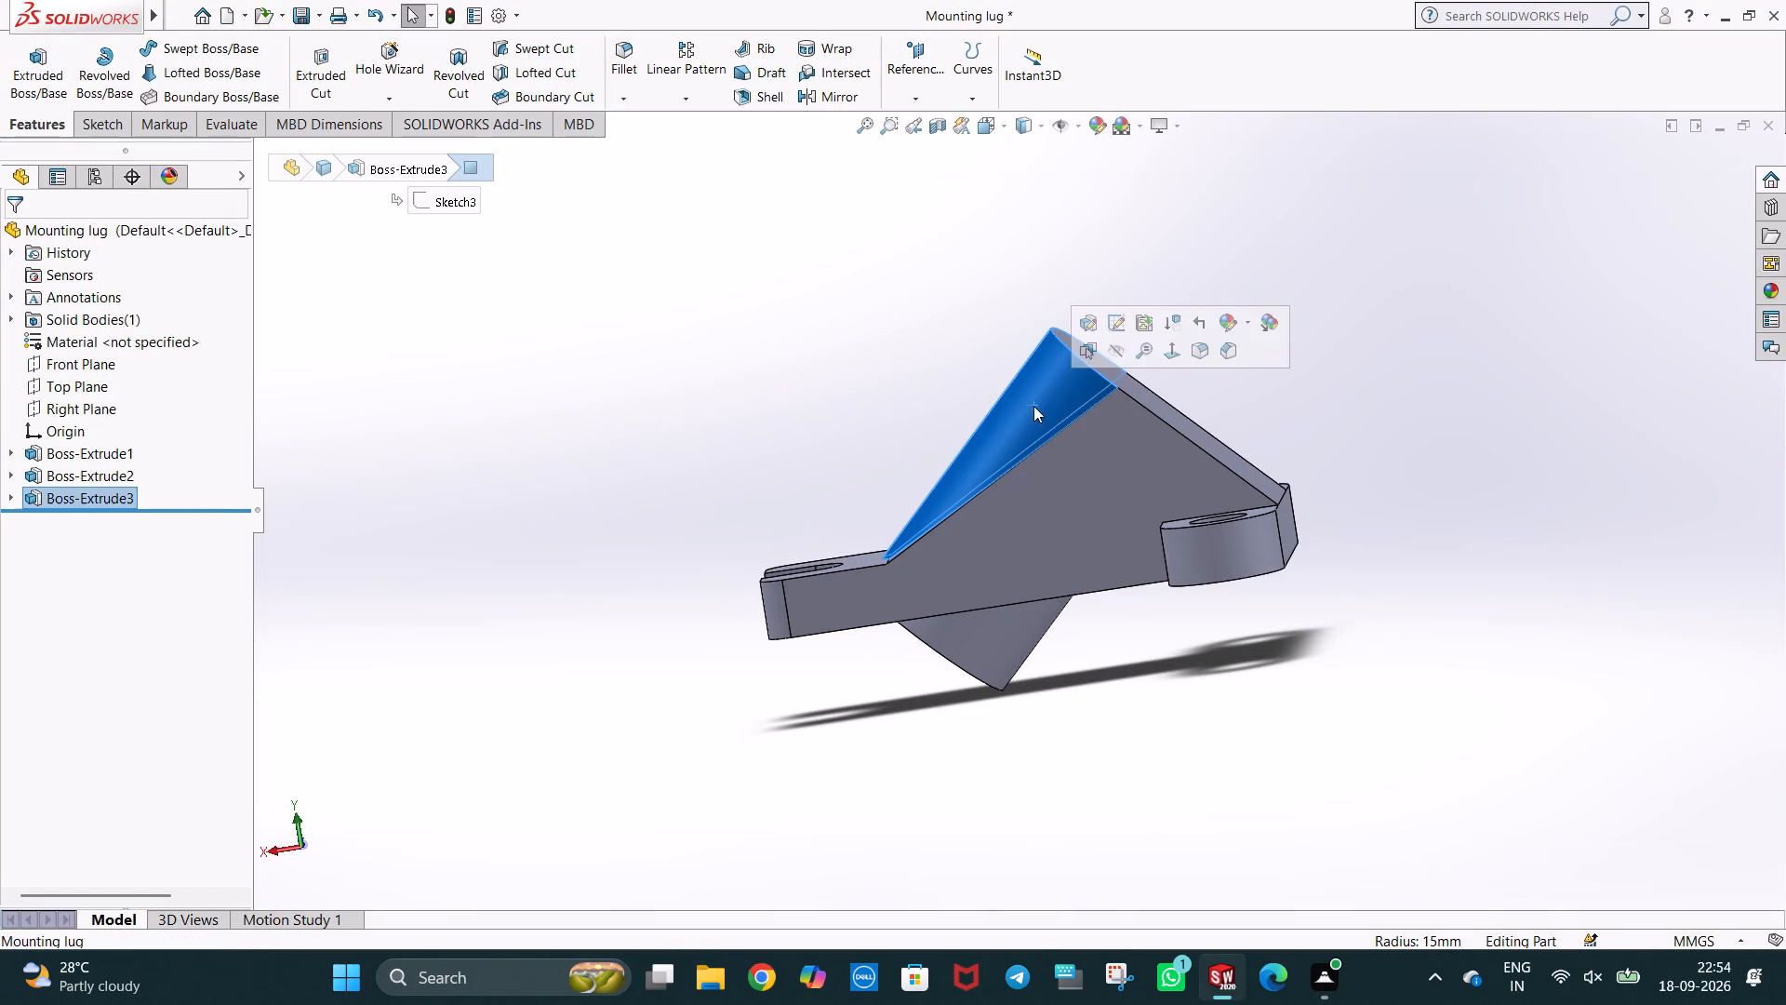
{"action": "left_click", "coordinate": [1379, 441]}
{"action": "middle_click_drag", "start_coordinate": [1188, 633], "coordinate": [1180, 647]}
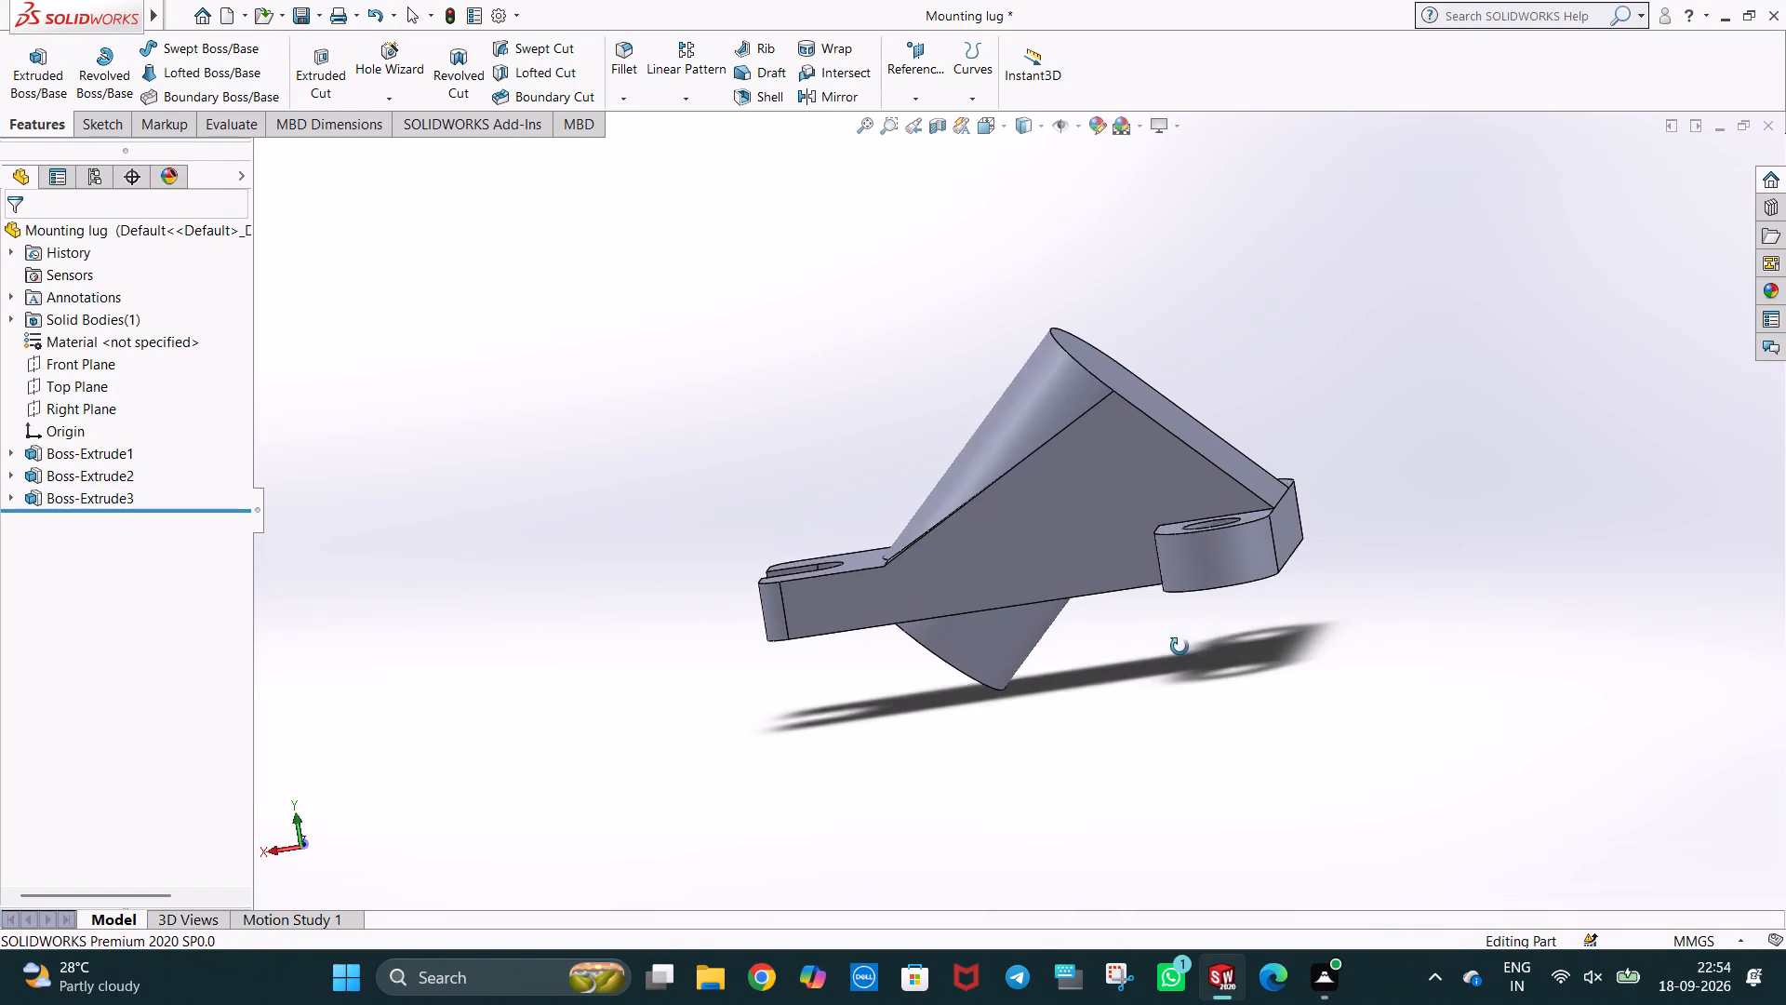
{"action": "middle_click_drag", "start_coordinate": [1180, 647], "coordinate": [1155, 777]}
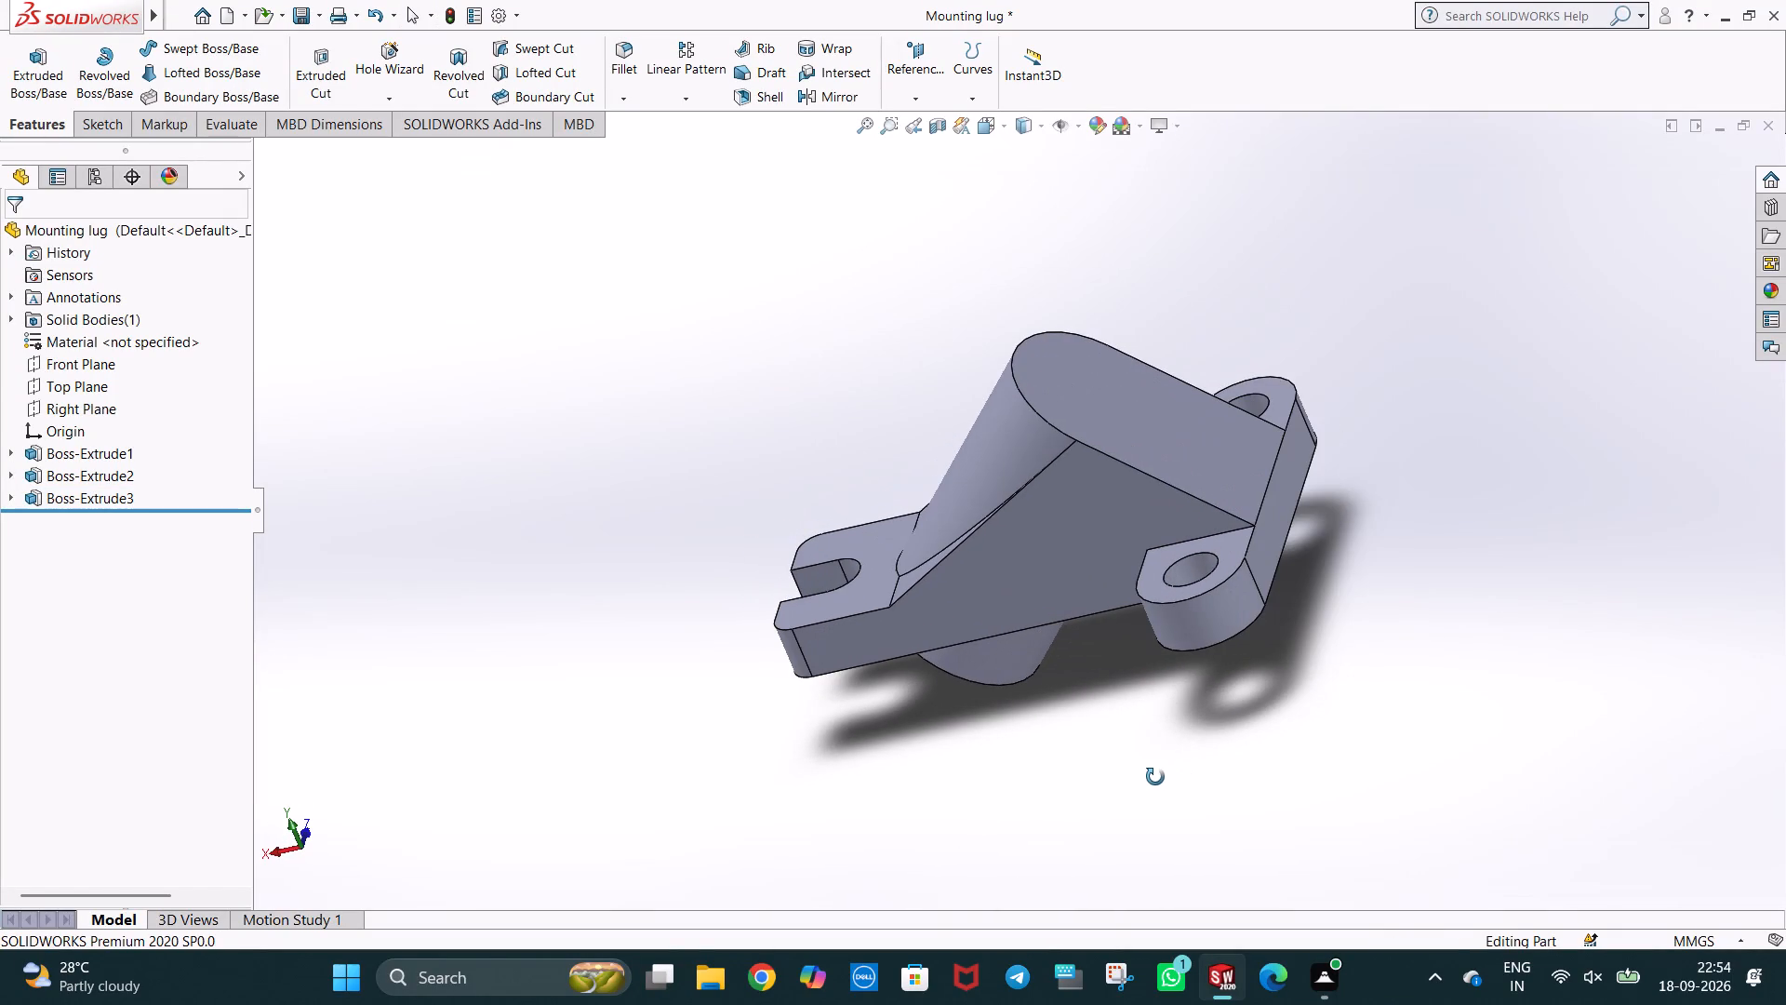
{"action": "middle_click_drag", "start_coordinate": [1155, 777], "coordinate": [1254, 782]}
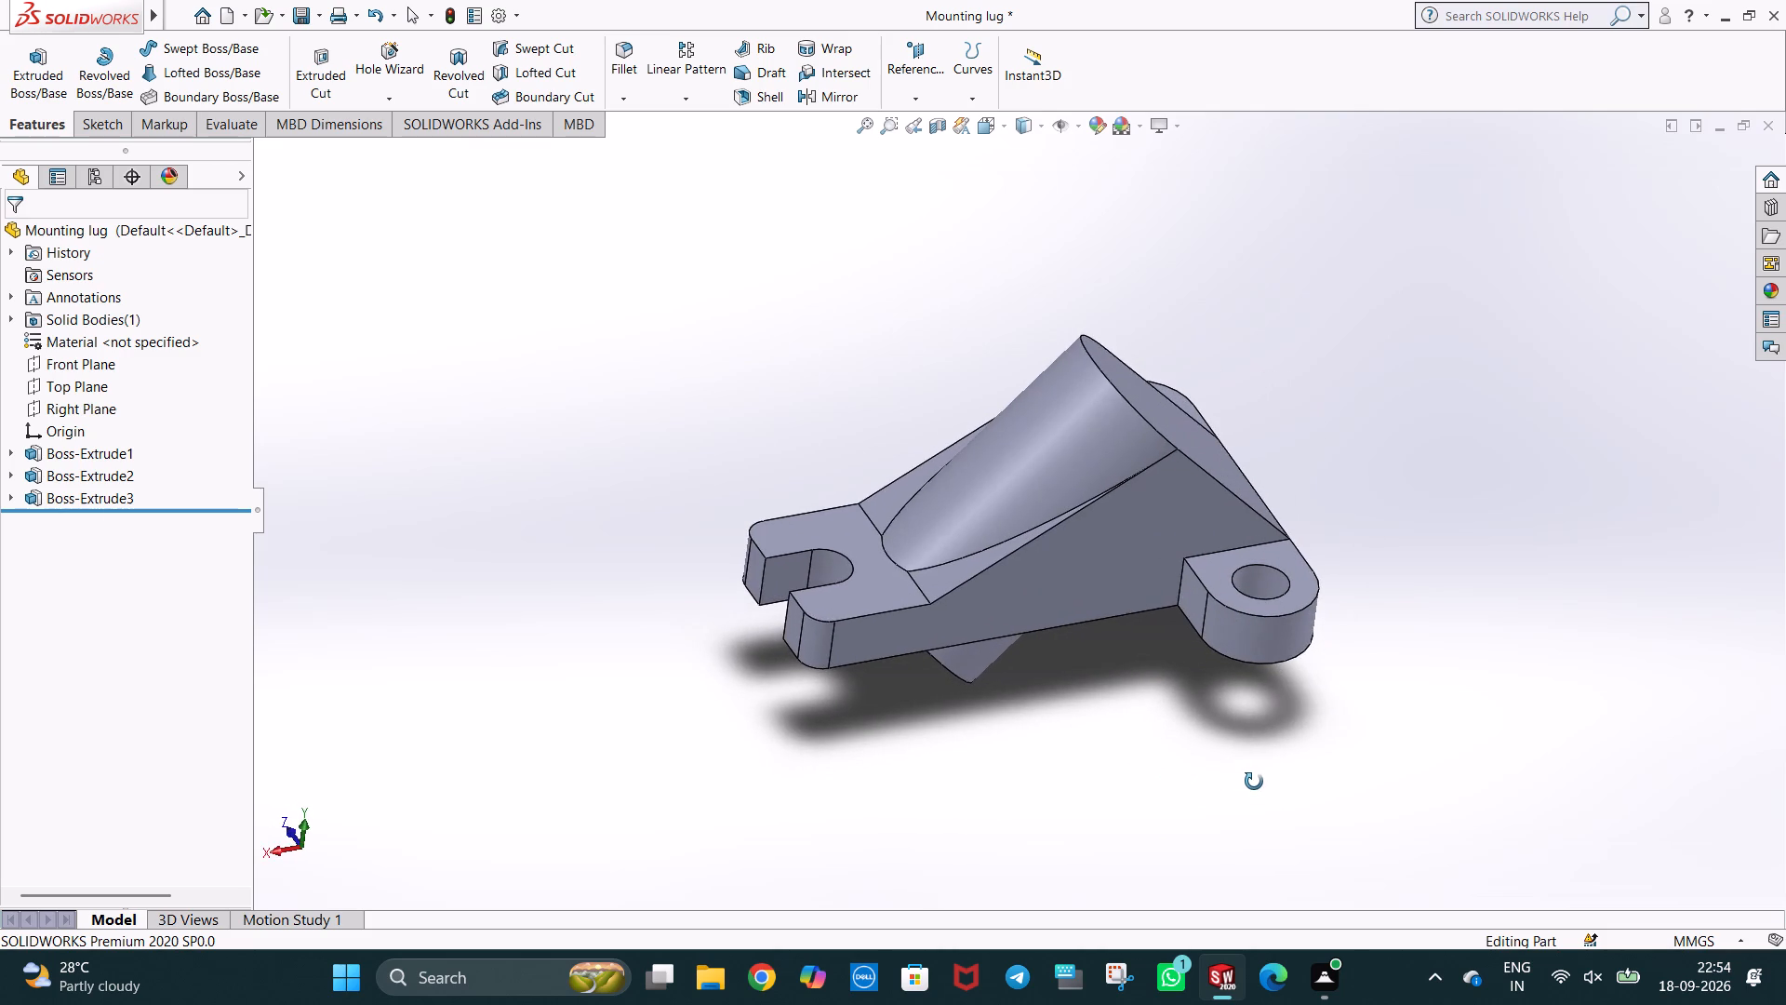
{"action": "middle_click_drag", "start_coordinate": [1254, 782], "coordinate": [1330, 811]}
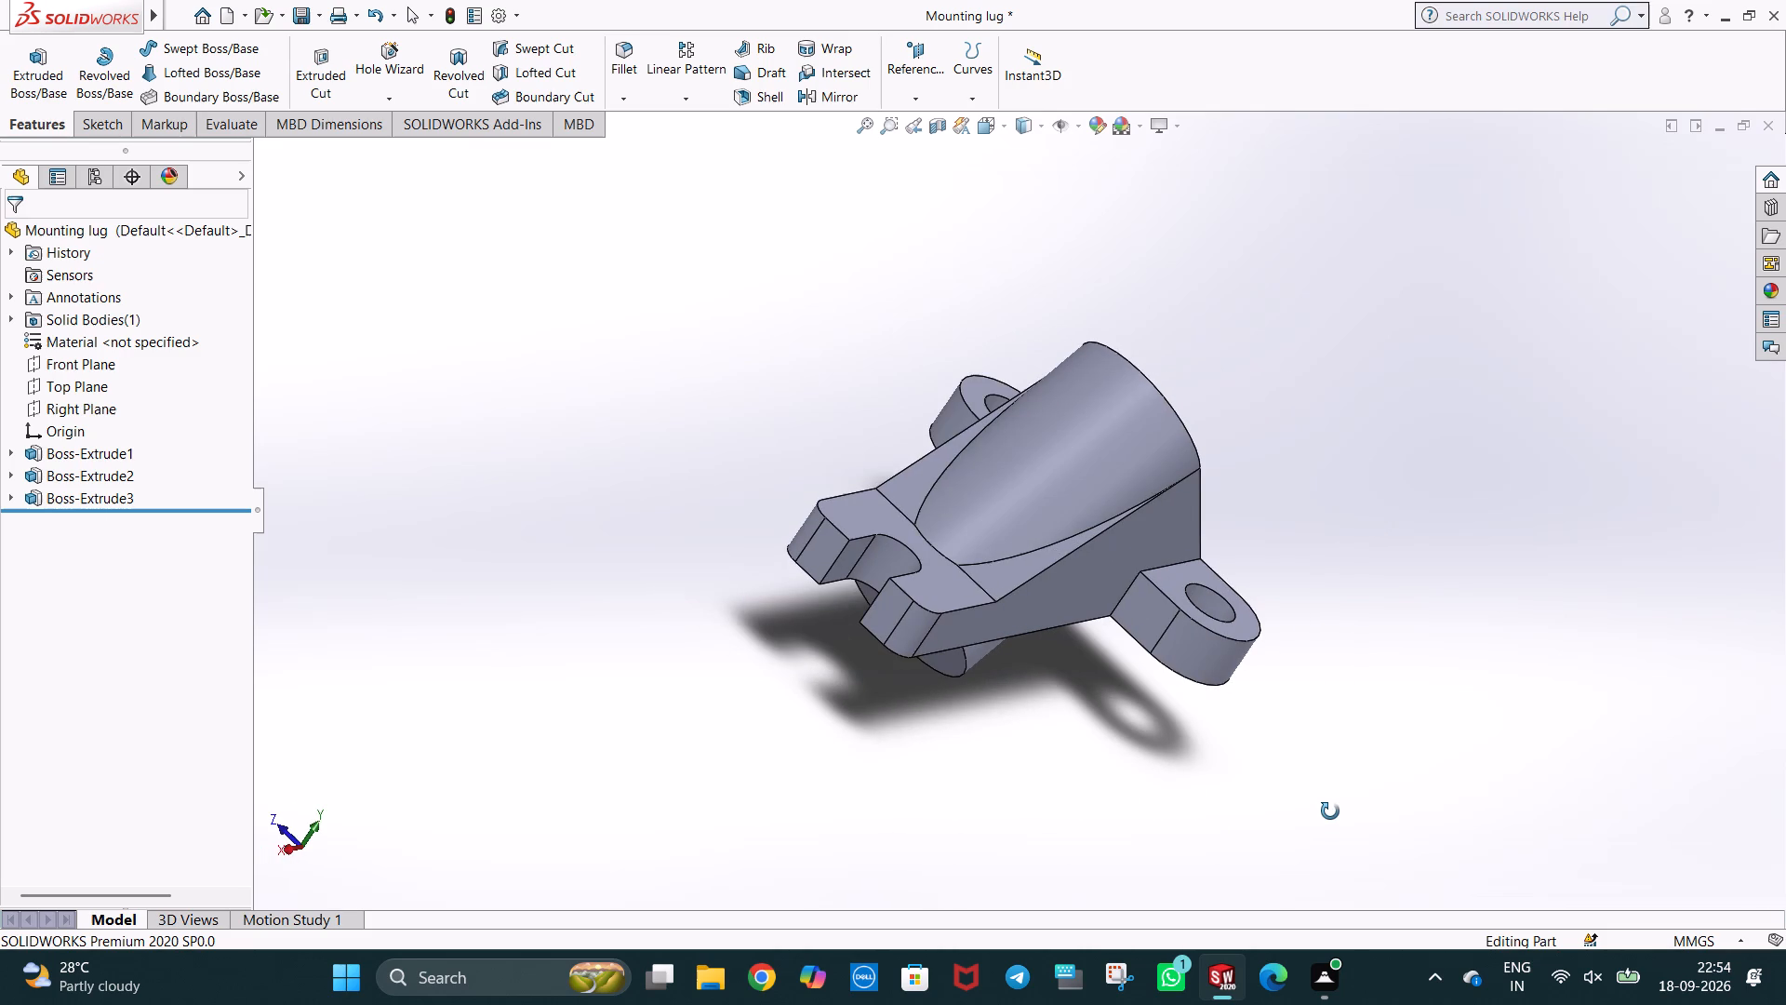
{"action": "middle_click_drag", "start_coordinate": [1330, 811], "coordinate": [1260, 823]}
{"action": "middle_click_drag", "start_coordinate": [1366, 600], "coordinate": [1364, 602]}
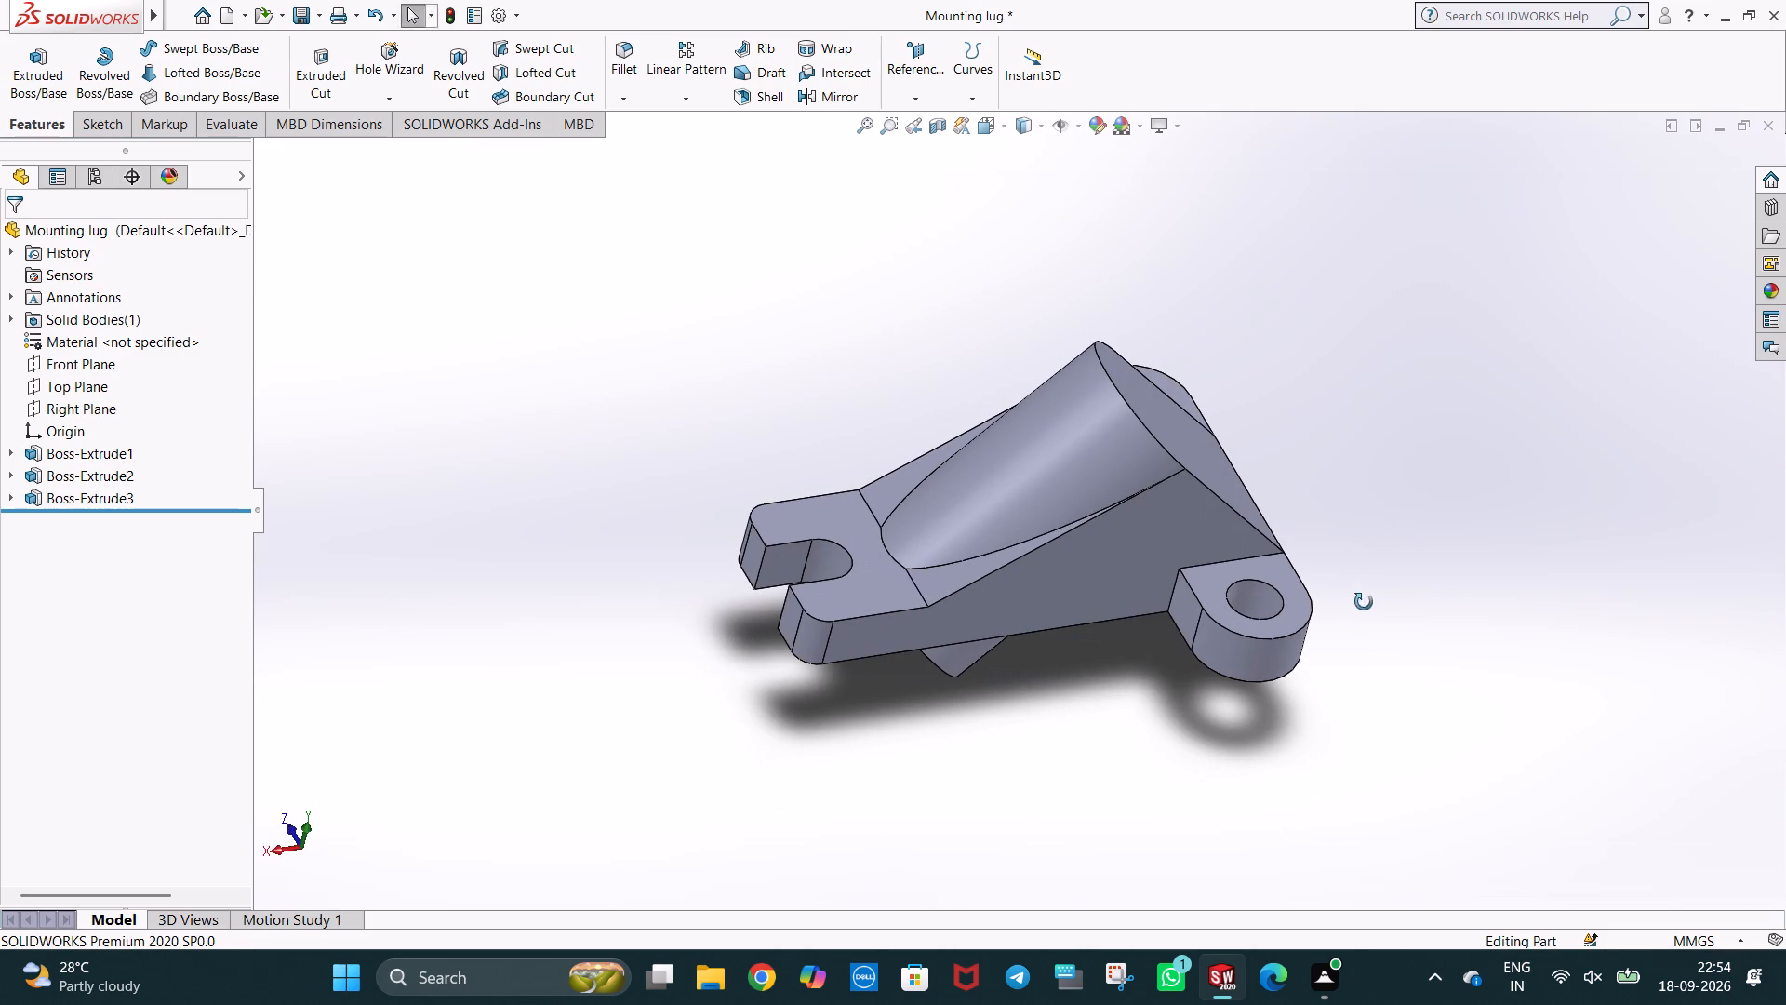
{"action": "middle_click_drag", "start_coordinate": [1364, 602], "coordinate": [1190, 656]}
{"action": "left_click", "coordinate": [1086, 409]}
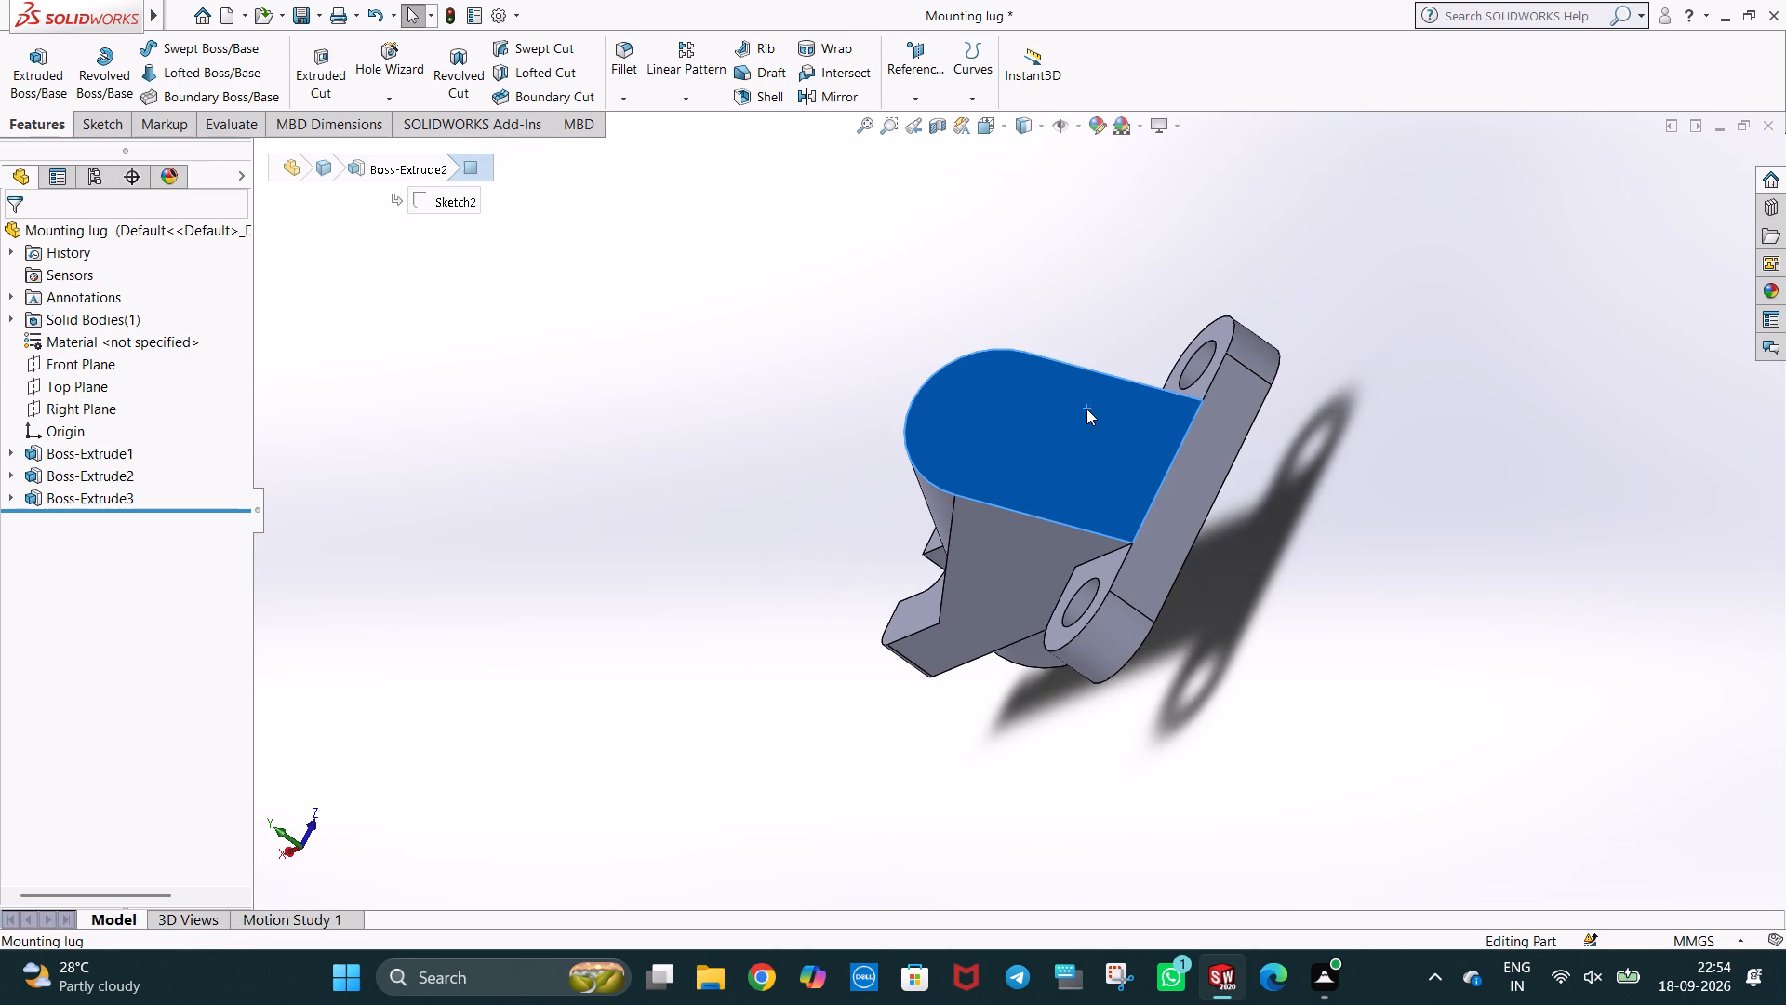
{"action": "left_click", "coordinate": [1078, 288]}
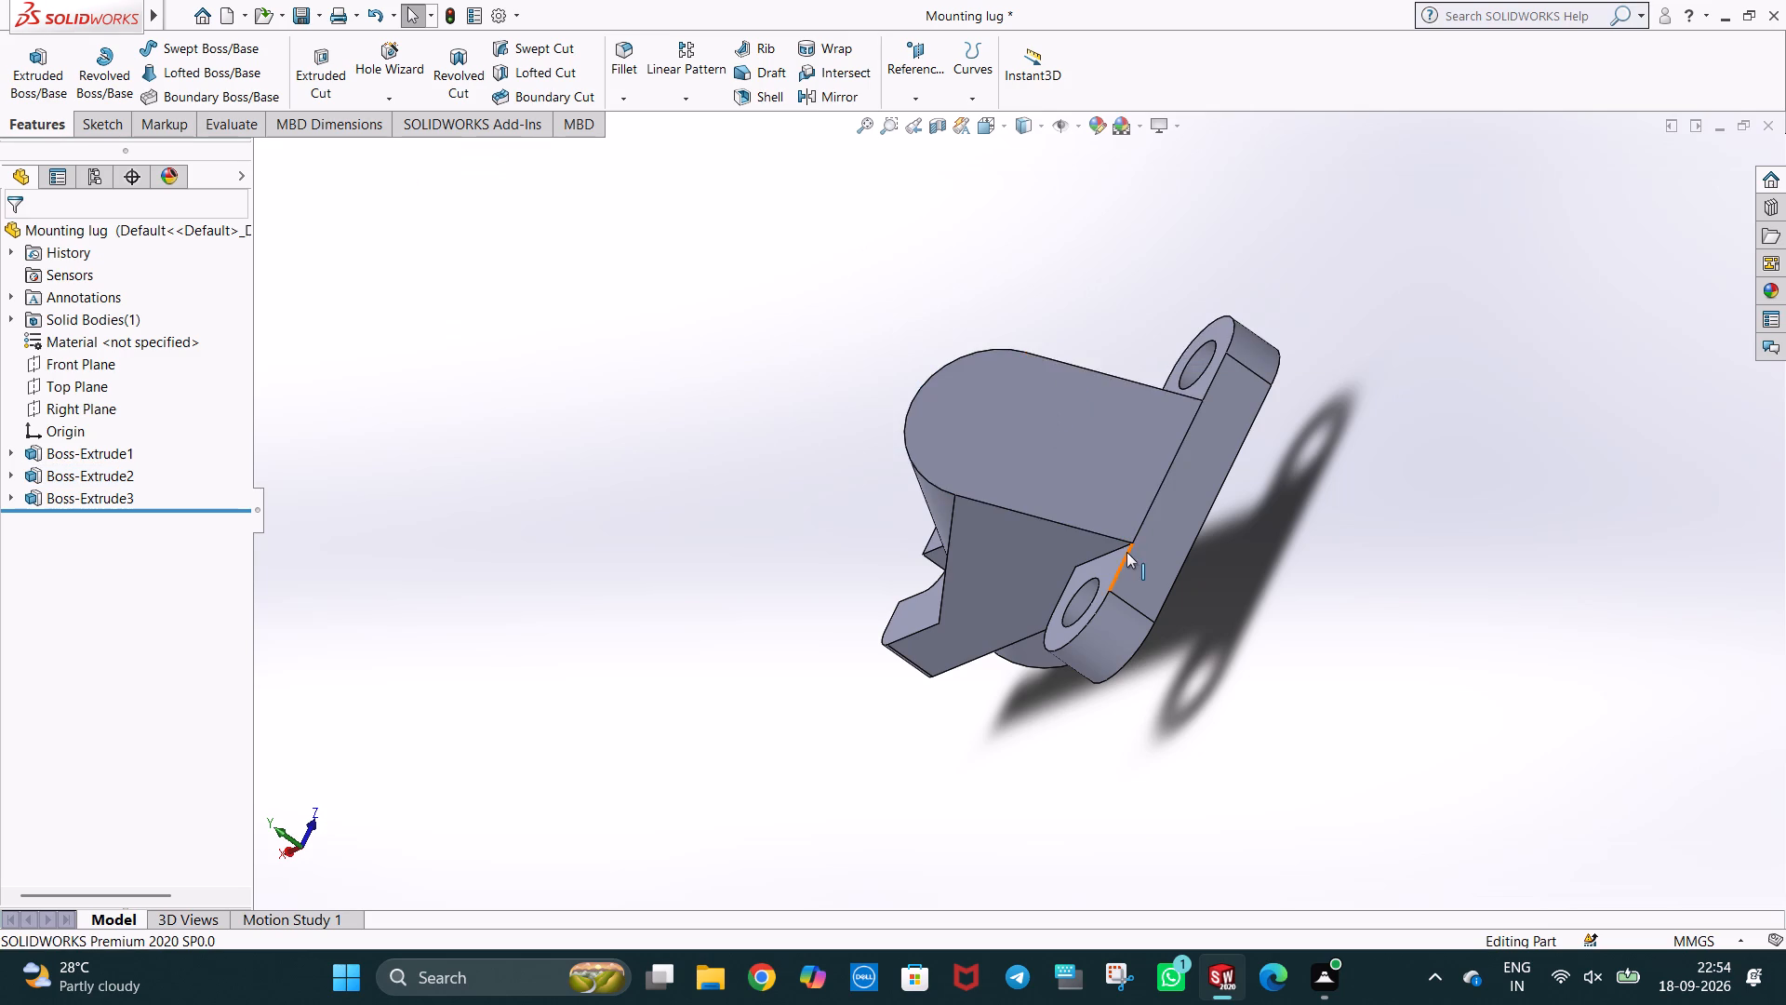
Inspect the slotted arm, the cylinder's junction with it and the two holed lugs from the side and obliquely above.
{"action": "middle_click_drag", "start_coordinate": [1126, 552], "coordinate": [1239, 373]}
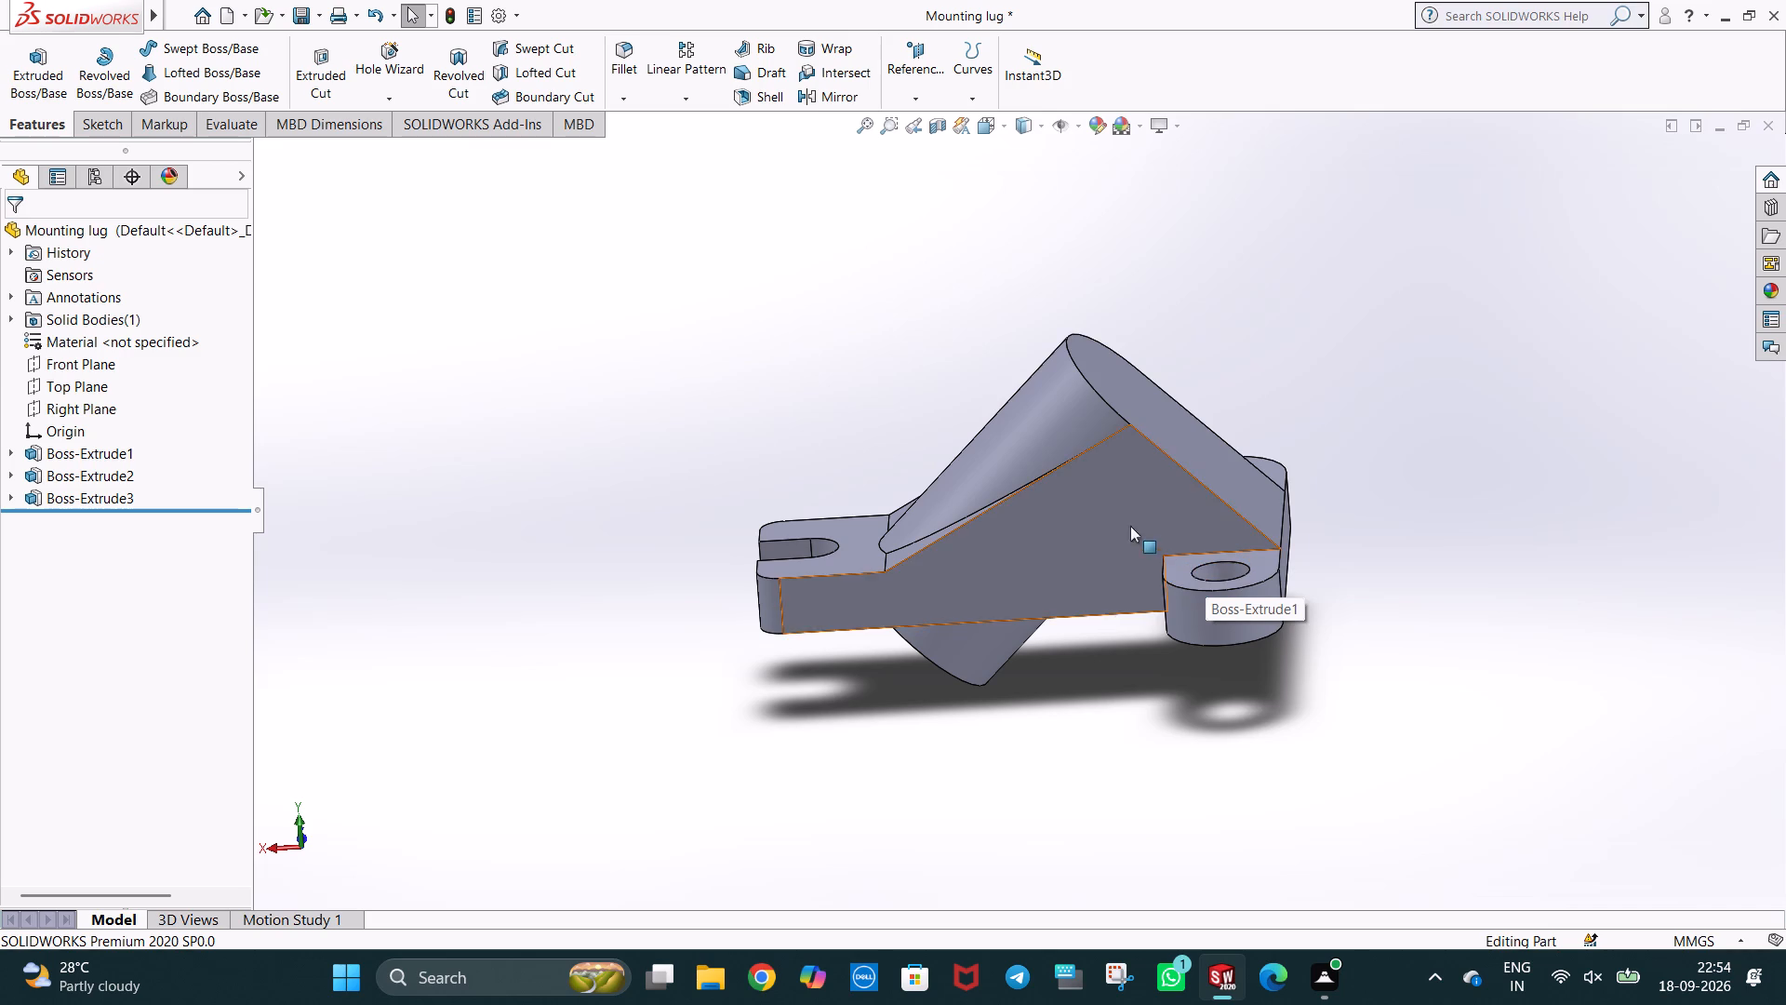
{"action": "middle_click_drag", "start_coordinate": [838, 534], "coordinate": [838, 535]}
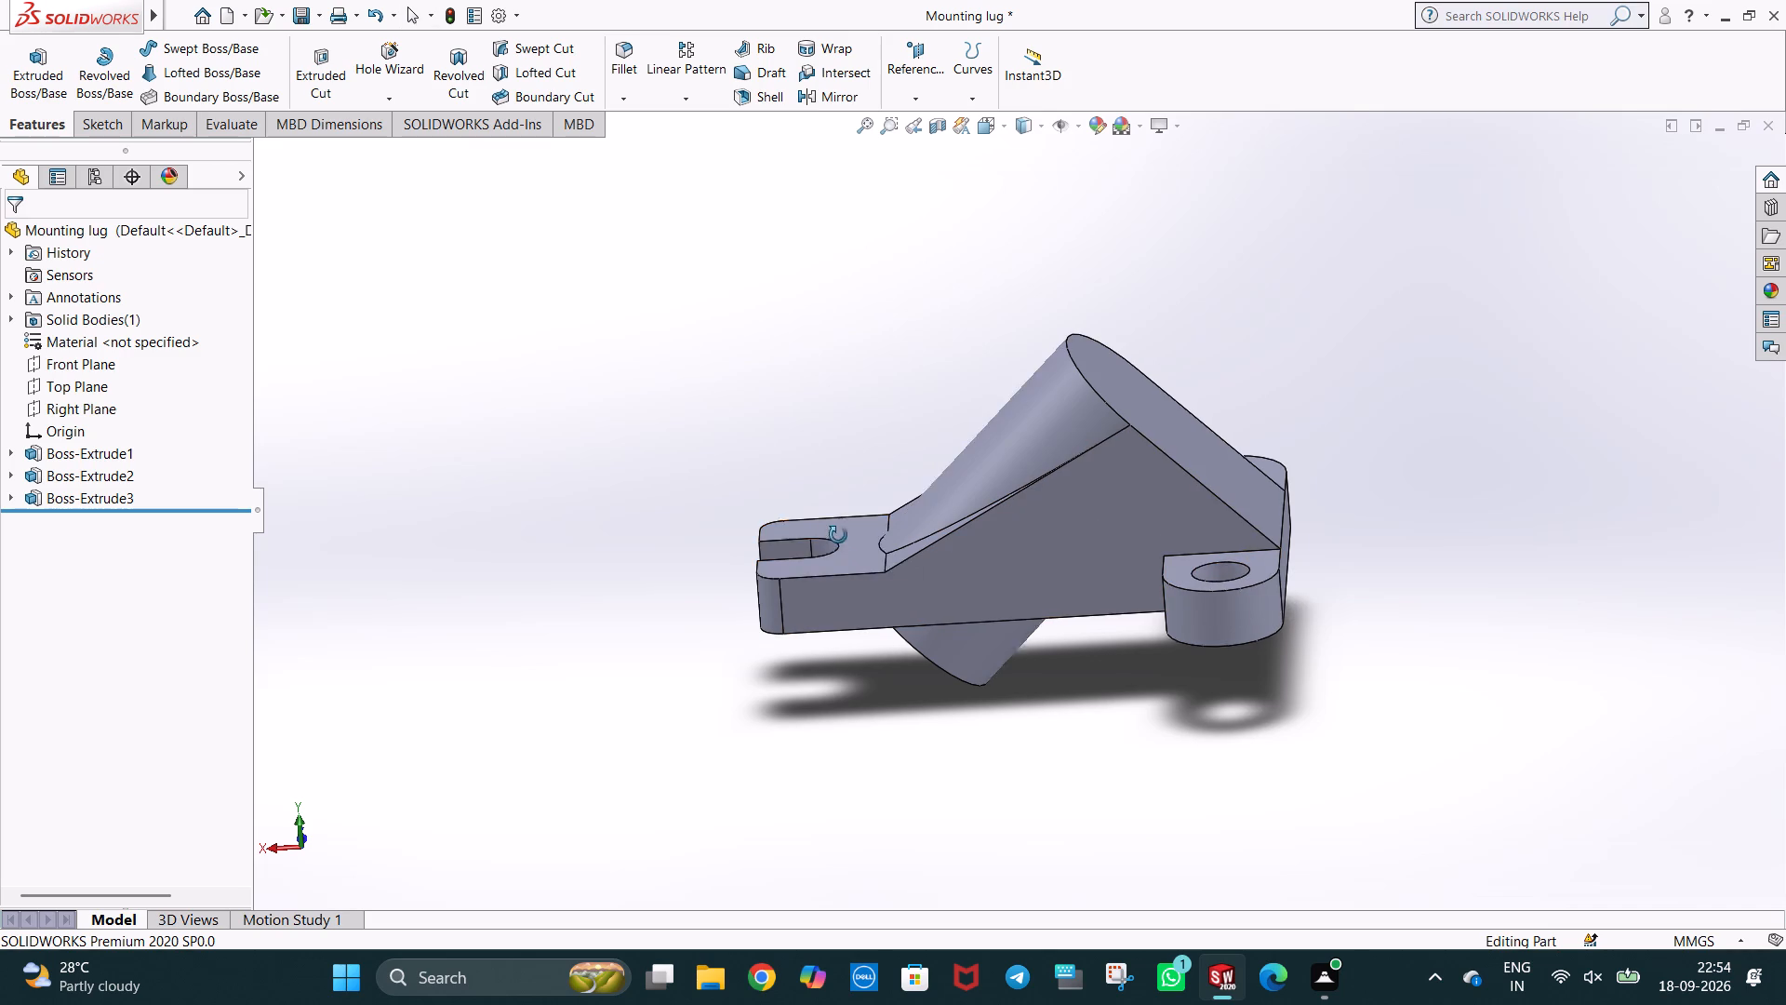
{"action": "middle_click_drag", "start_coordinate": [838, 535], "coordinate": [835, 573]}
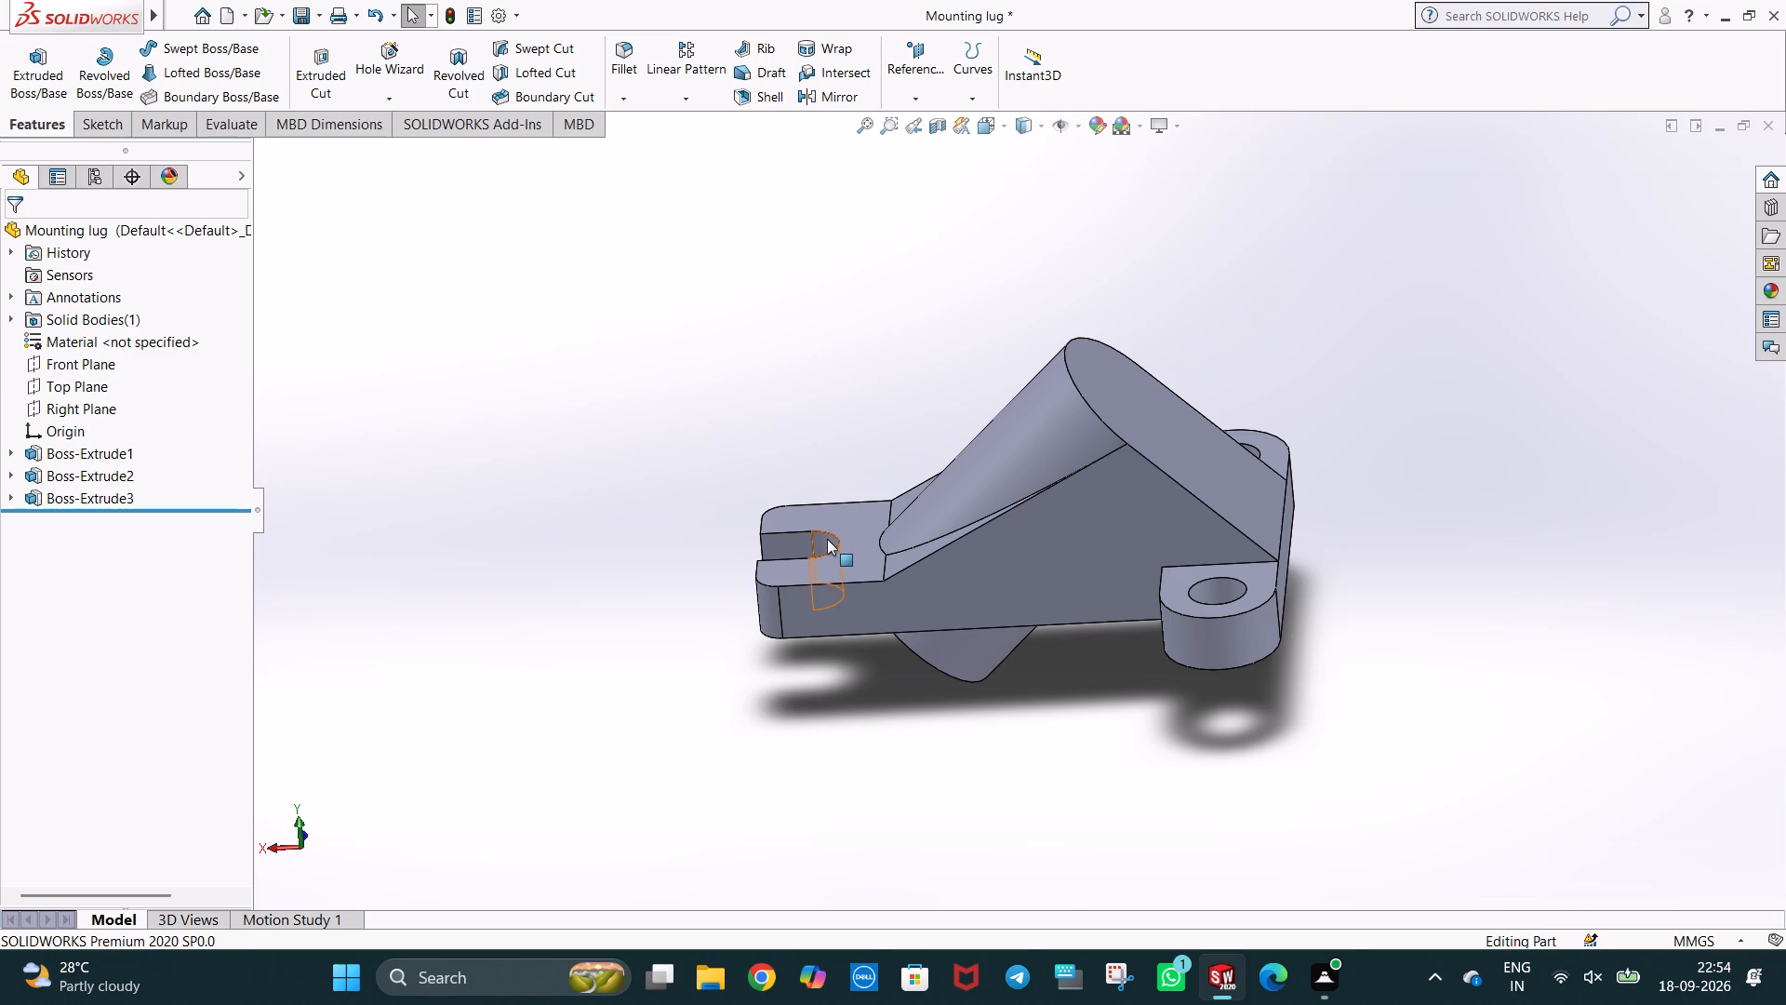
{"action": "middle_click_drag", "start_coordinate": [866, 512], "coordinate": [886, 569]}
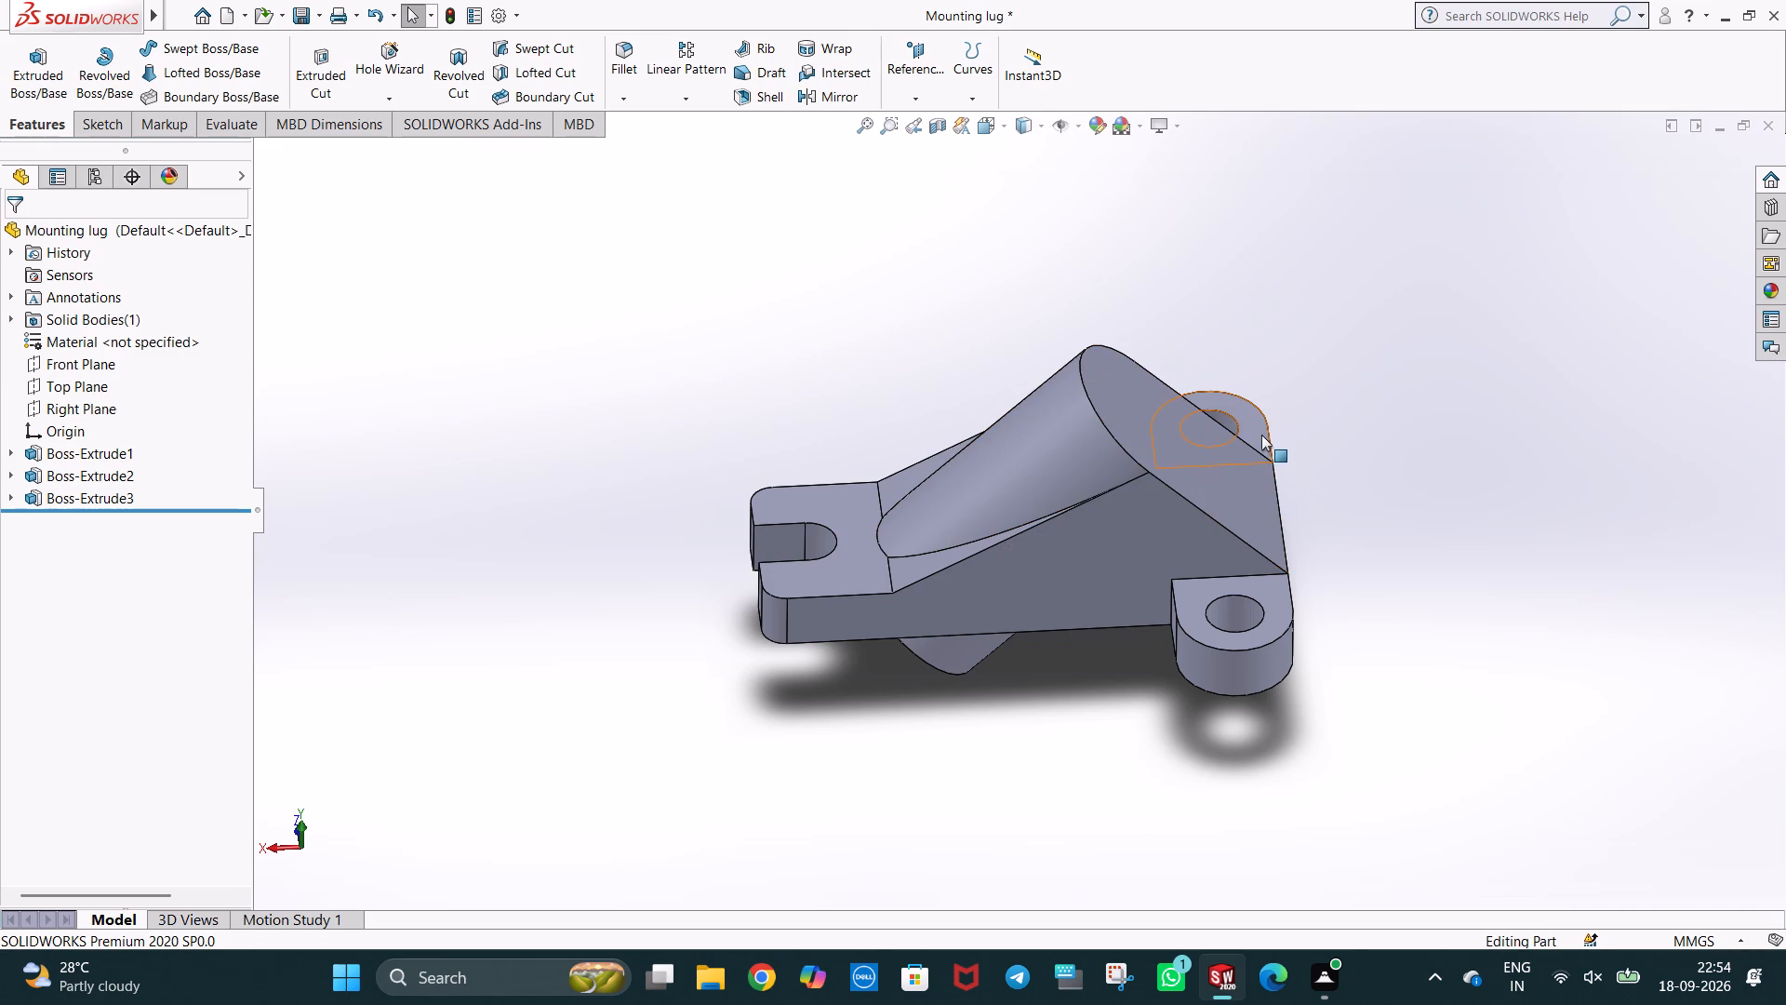
{"action": "middle_click_drag", "start_coordinate": [1261, 433], "coordinate": [1257, 459]}
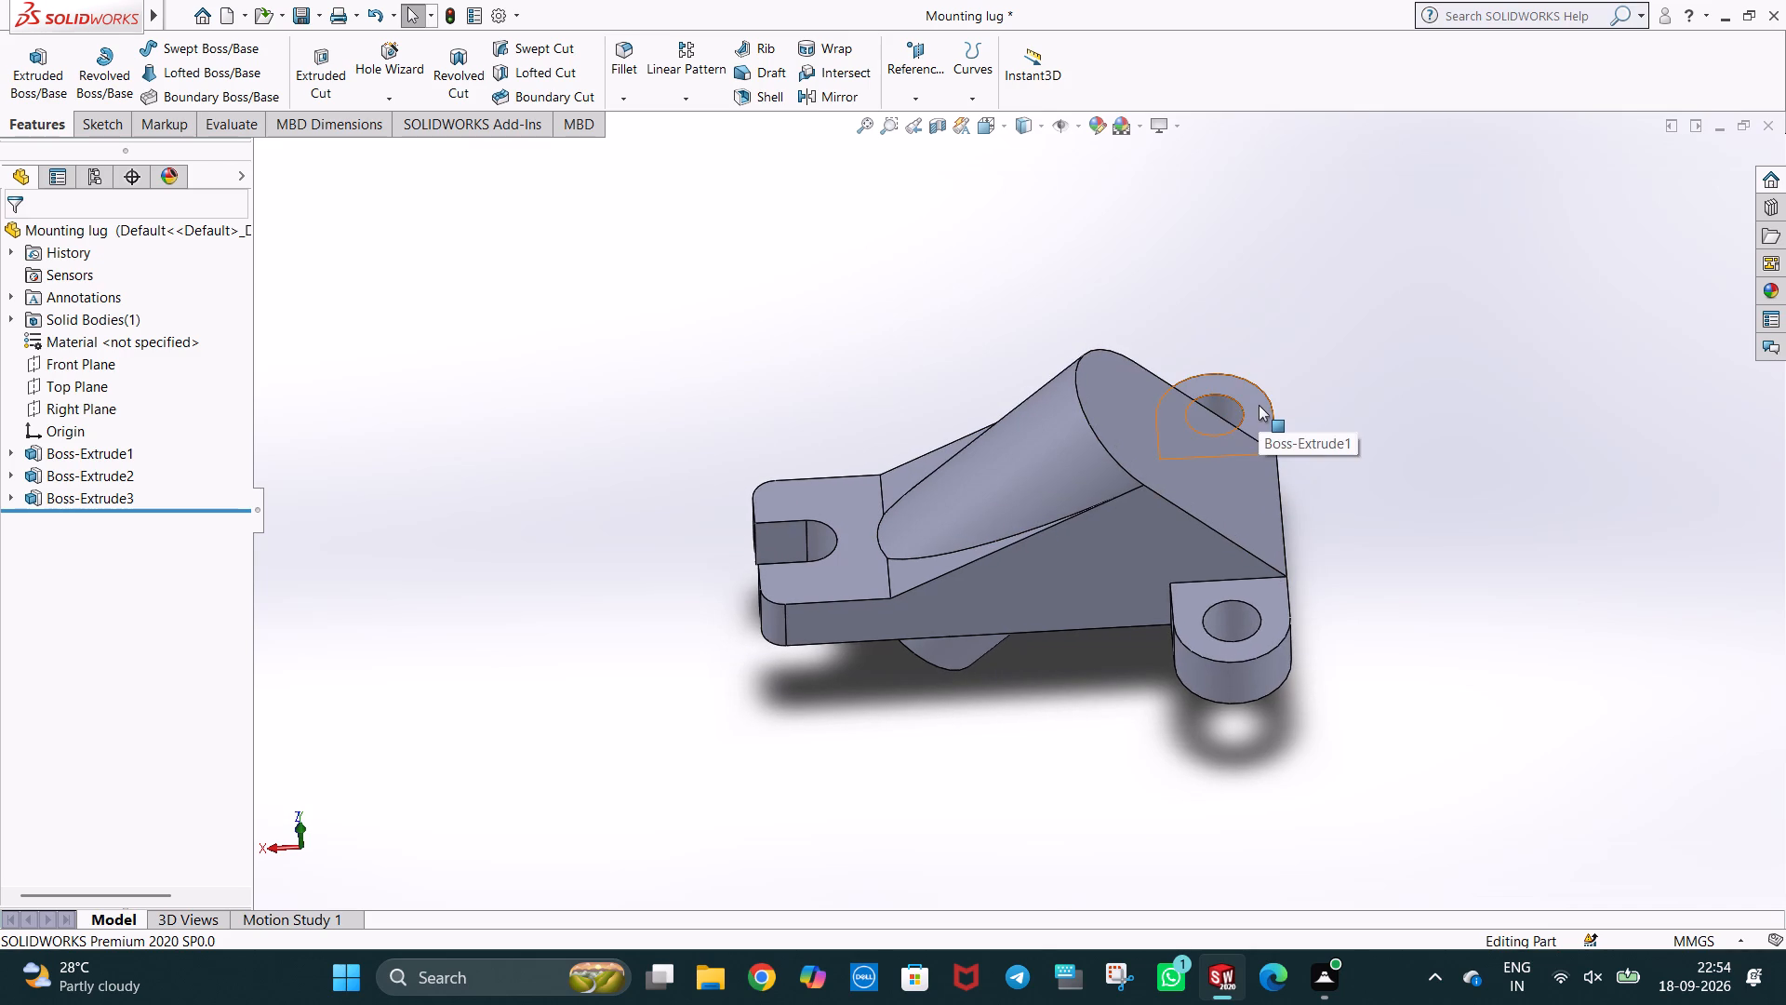
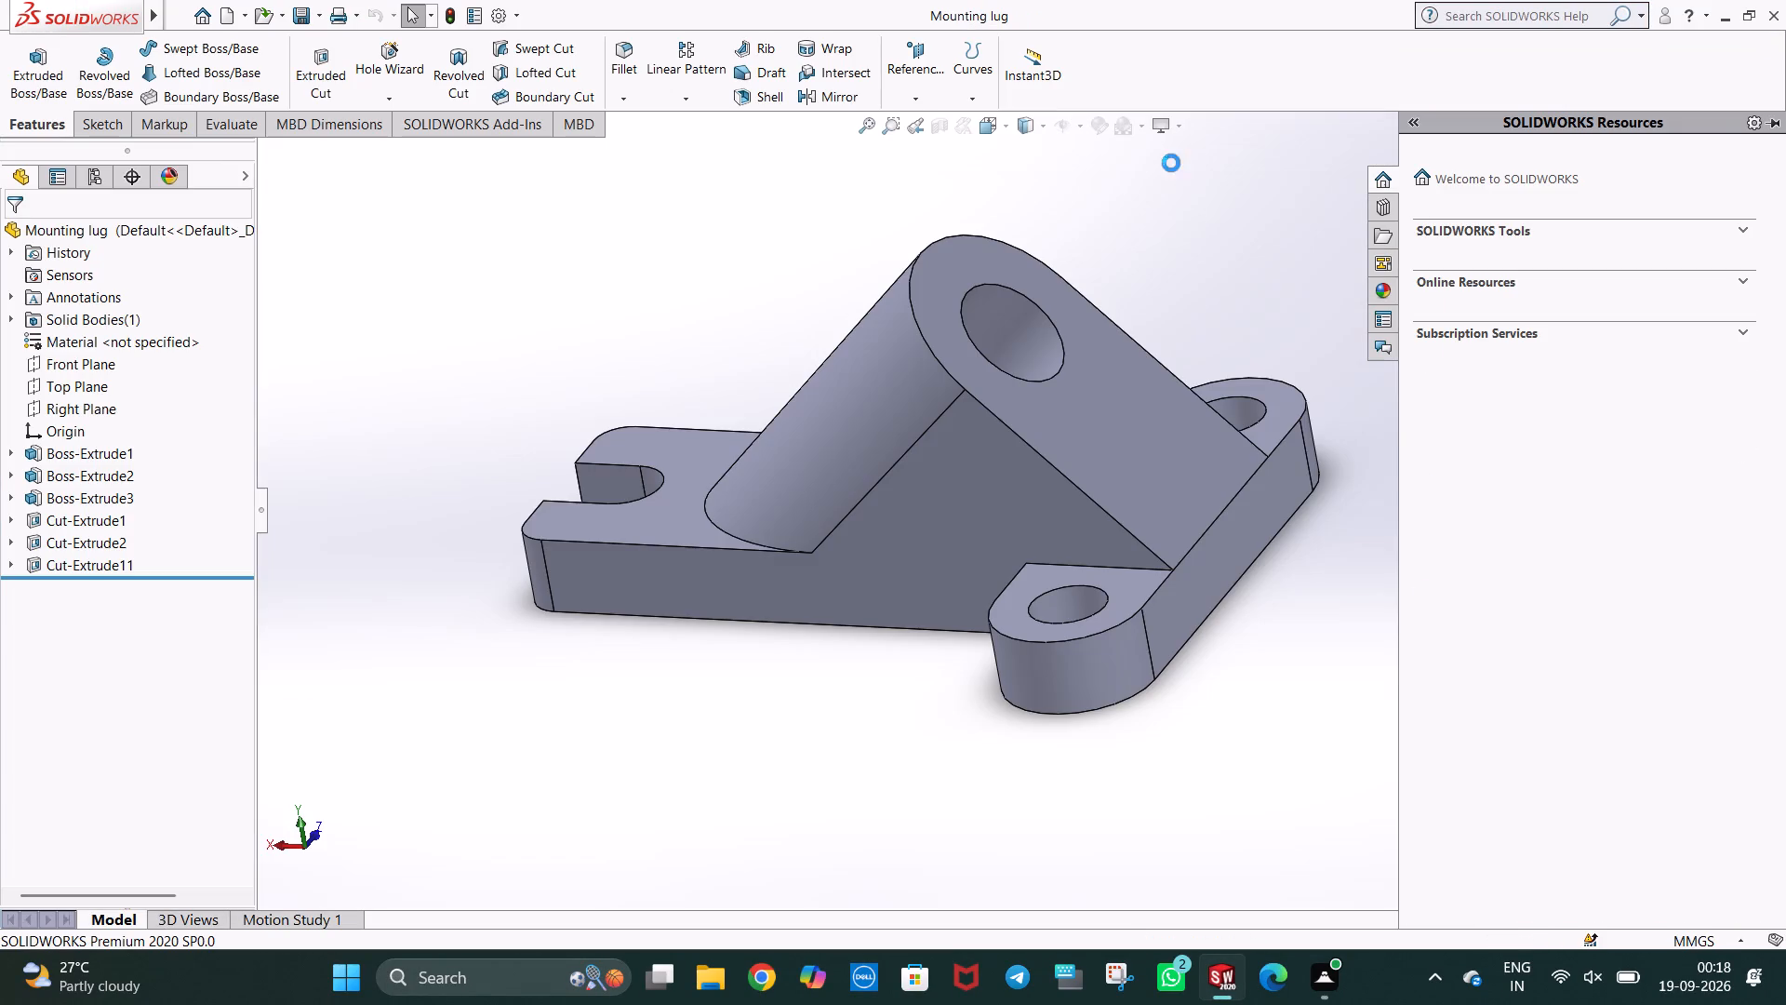
Save the finished Mounting lug part under its existing name, showing it obliquely from the holed-lug end.
{"action": "left_click", "coordinate": [1152, 208]}
{"action": "middle_click_drag", "start_coordinate": [1291, 522], "coordinate": [1260, 556]}
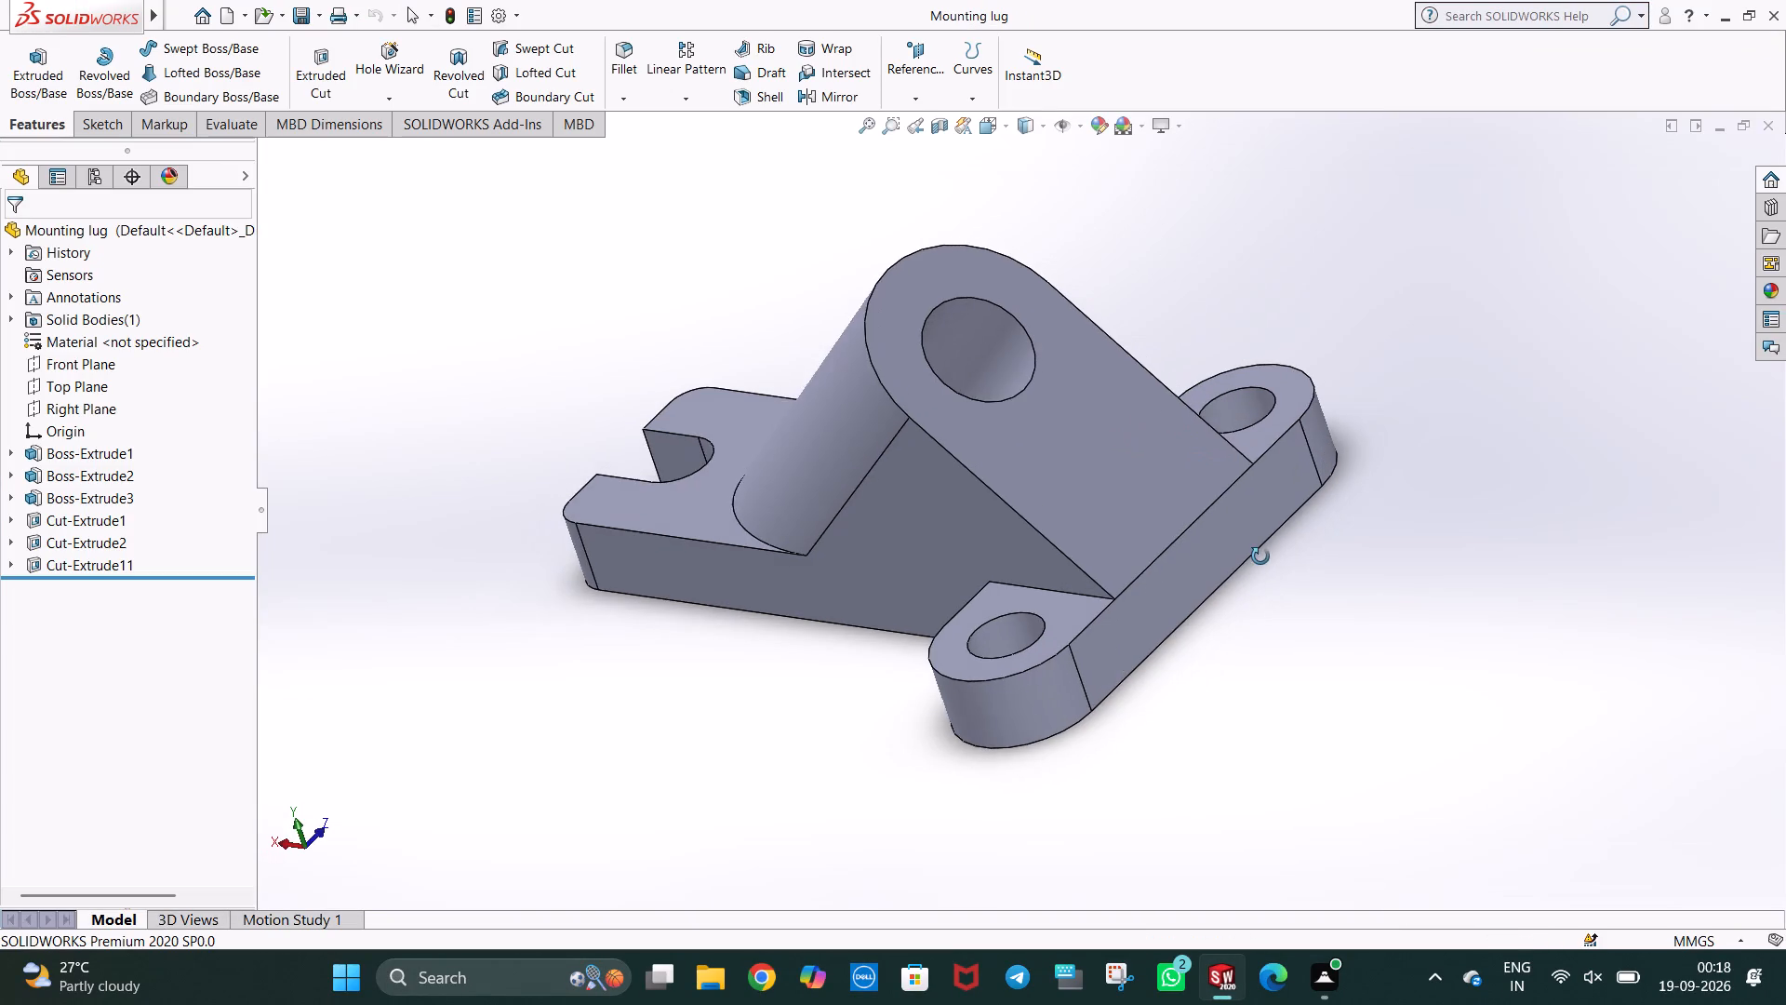
{"action": "middle_click_drag", "start_coordinate": [1260, 556], "coordinate": [1292, 500]}
{"action": "key", "text": "ctrl+s"}
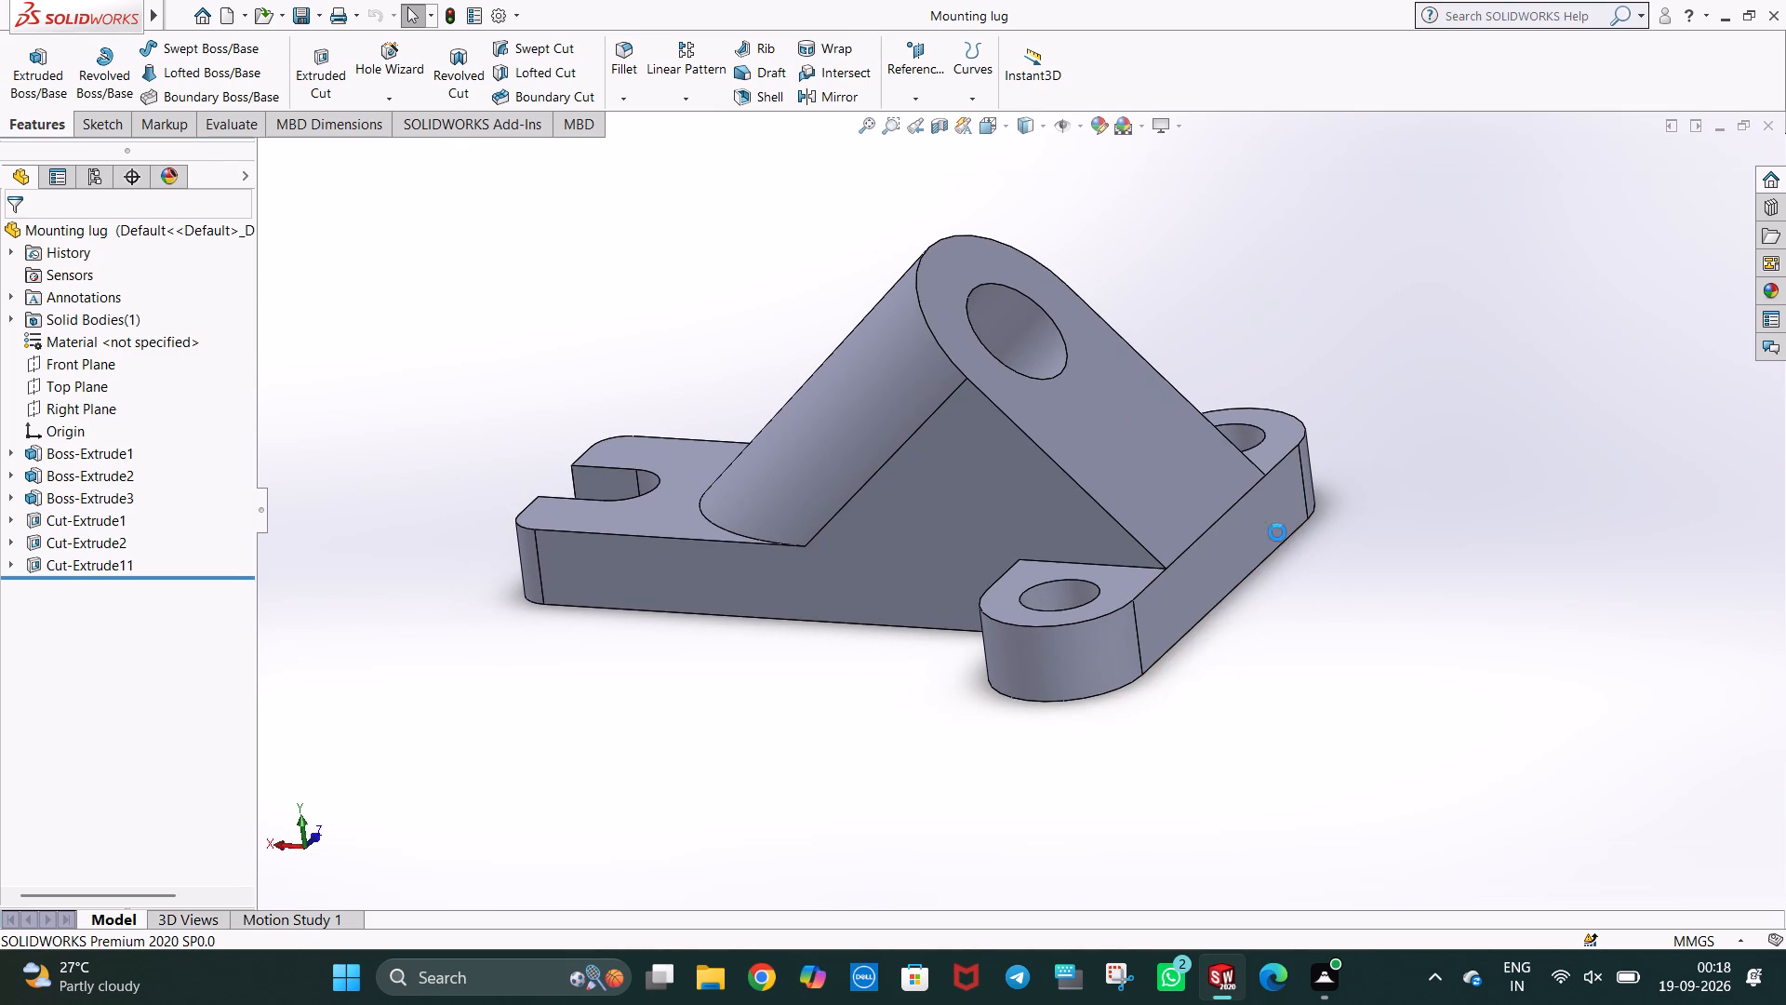
{"action": "left_click", "coordinate": [1281, 327]}
Close SOLIDWORKS.
{"action": "left_click", "coordinate": [1777, 8]}
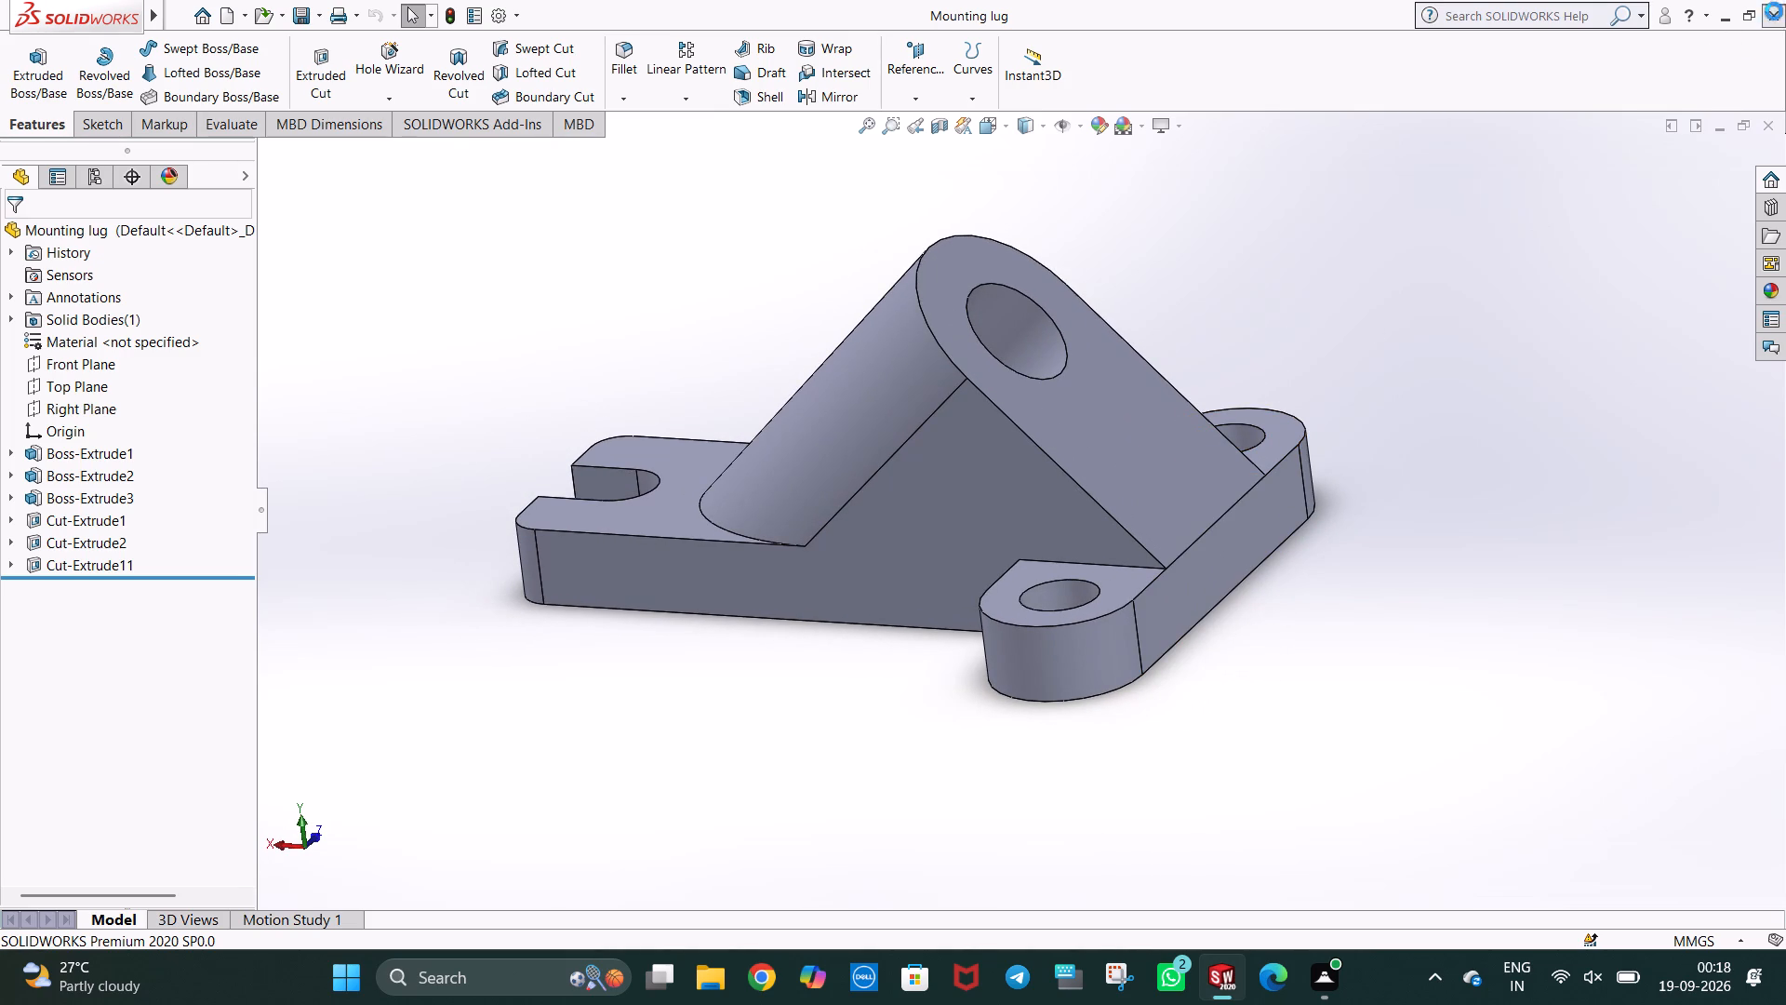